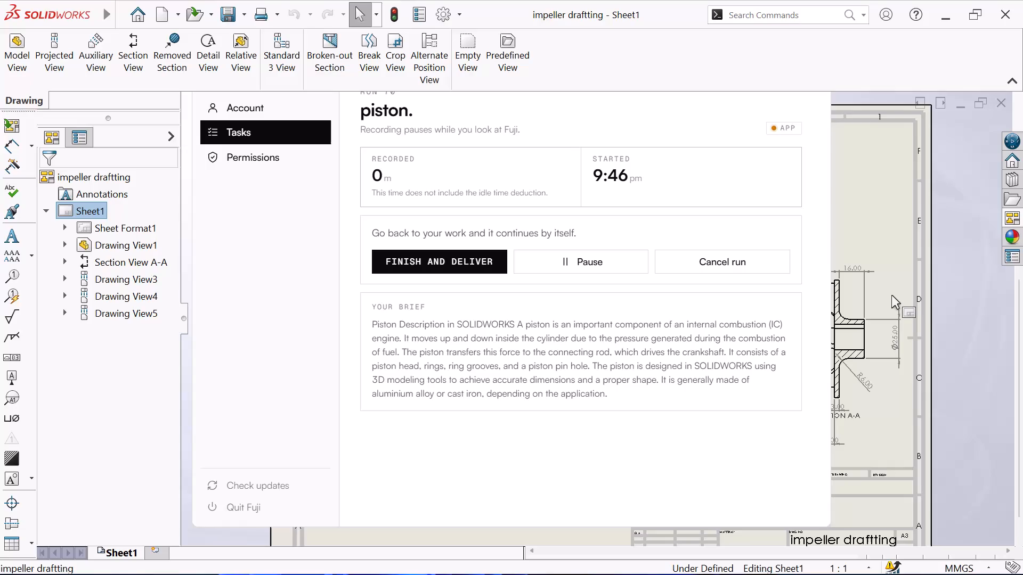
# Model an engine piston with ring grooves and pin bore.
# Create a new part document.
pyautogui.scroll(3, 911, 103)
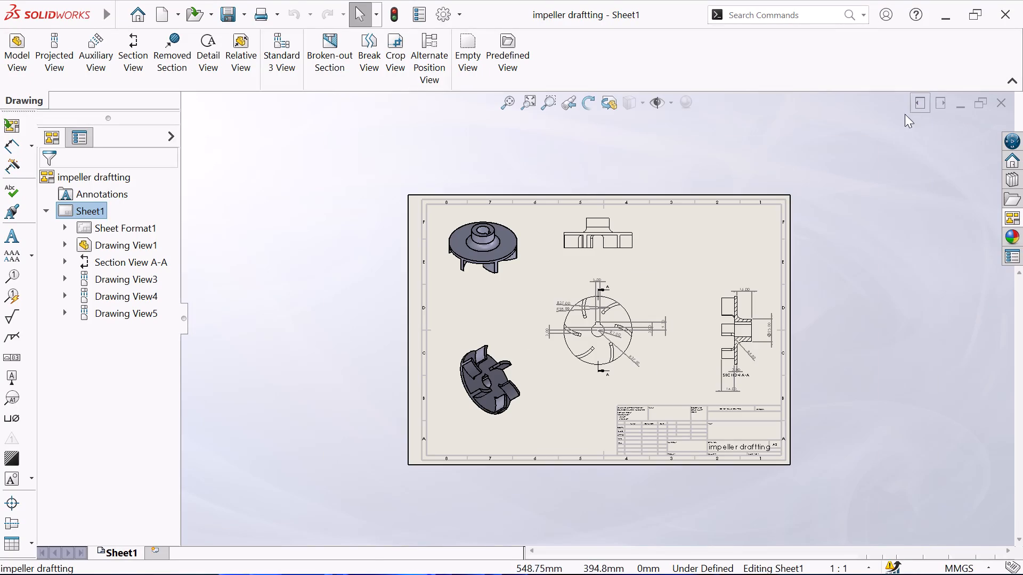
pyautogui.scroll(-1, 851, 252)
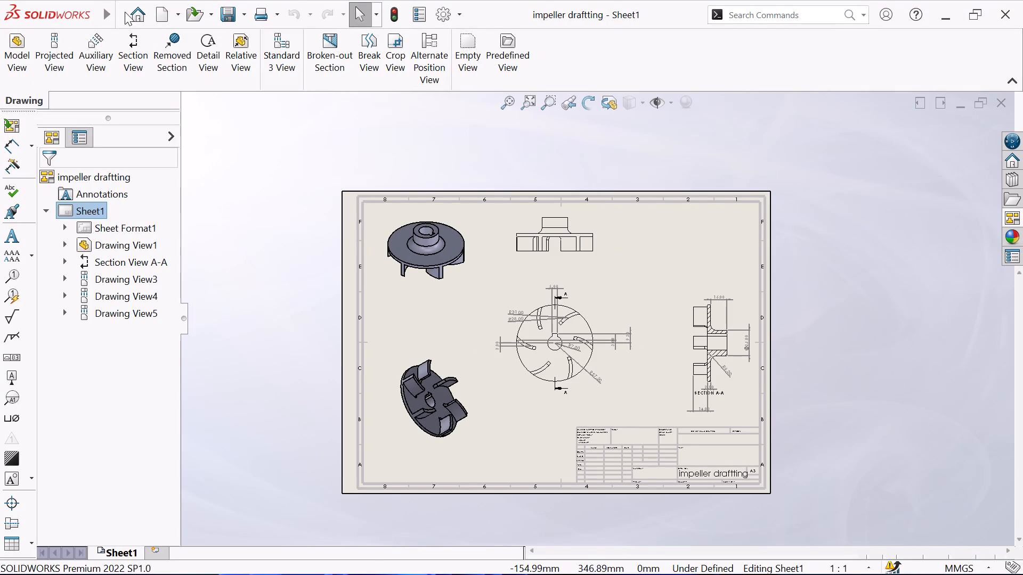
pyautogui.click(109, 14)
pyautogui.click(126, 42)
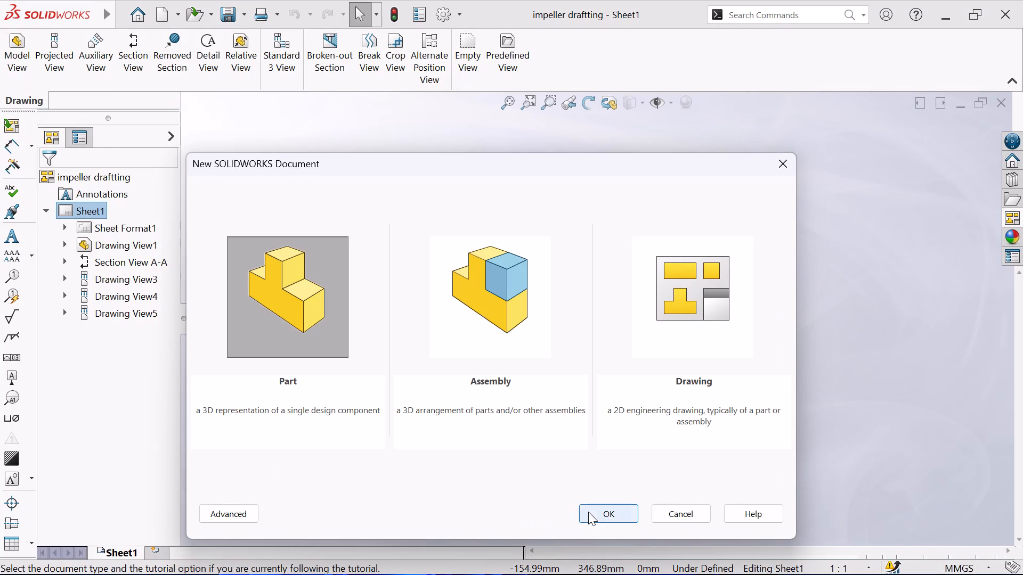
pyautogui.click(593, 512)
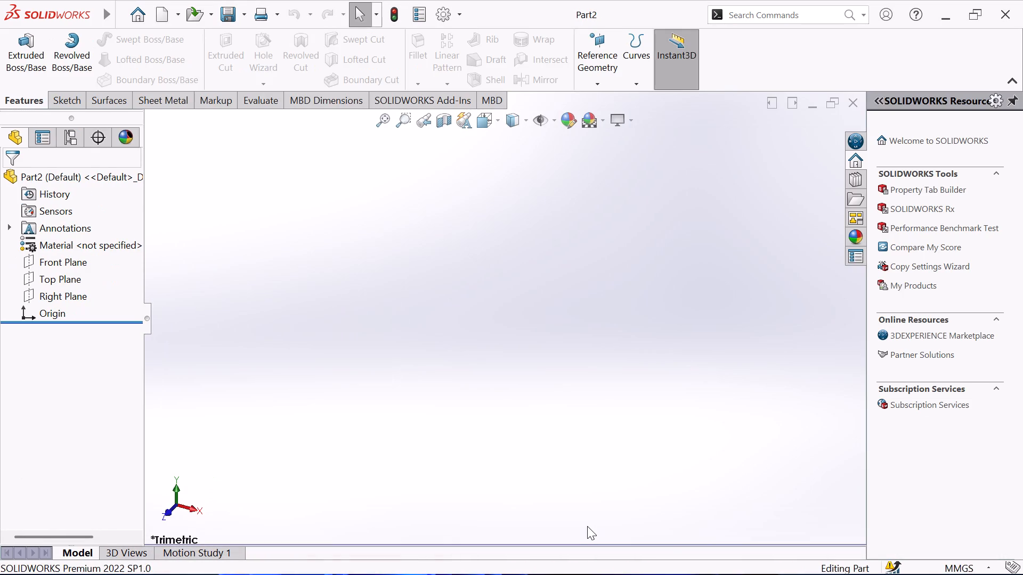
# Open a new sketch on the Front Plane.
pyautogui.click(52, 267)
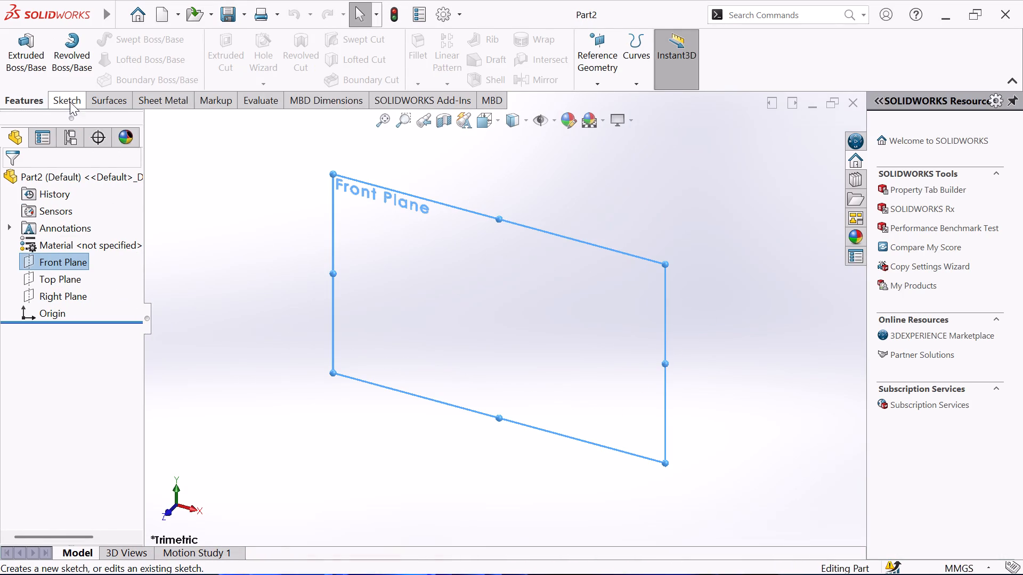
pyautogui.click(70, 102)
pyautogui.click(21, 47)
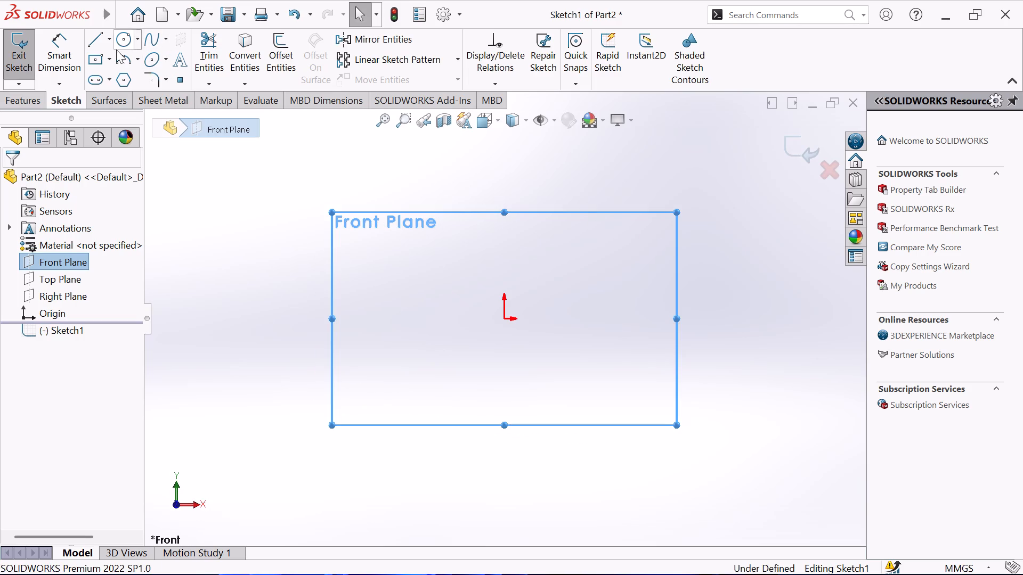
# Draw a horizontal and a vertical centerline crossing at the origin, chained together by a diagonal centerline.
pyautogui.click(110, 38)
pyautogui.click(91, 76)
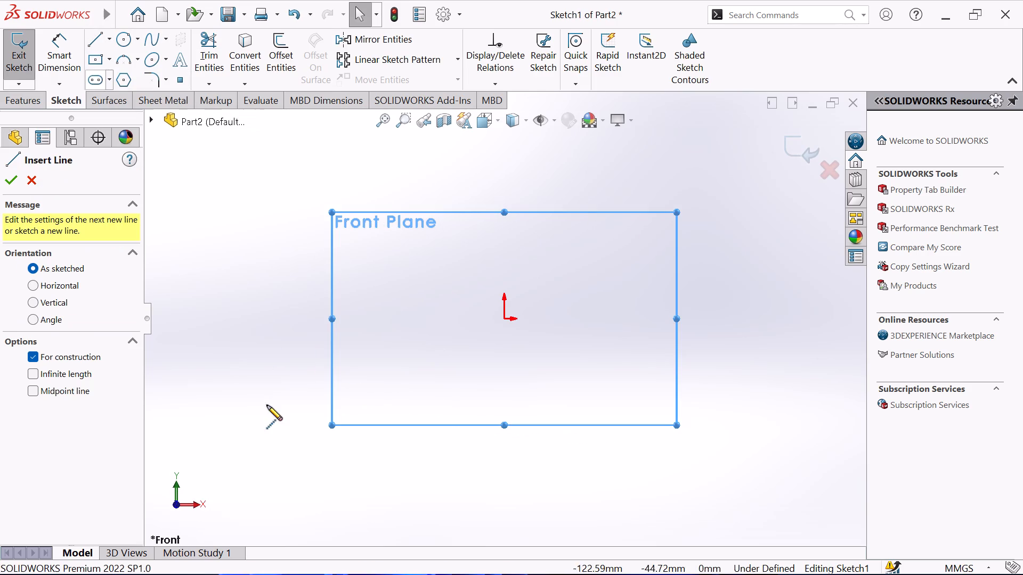
pyautogui.click(191, 321)
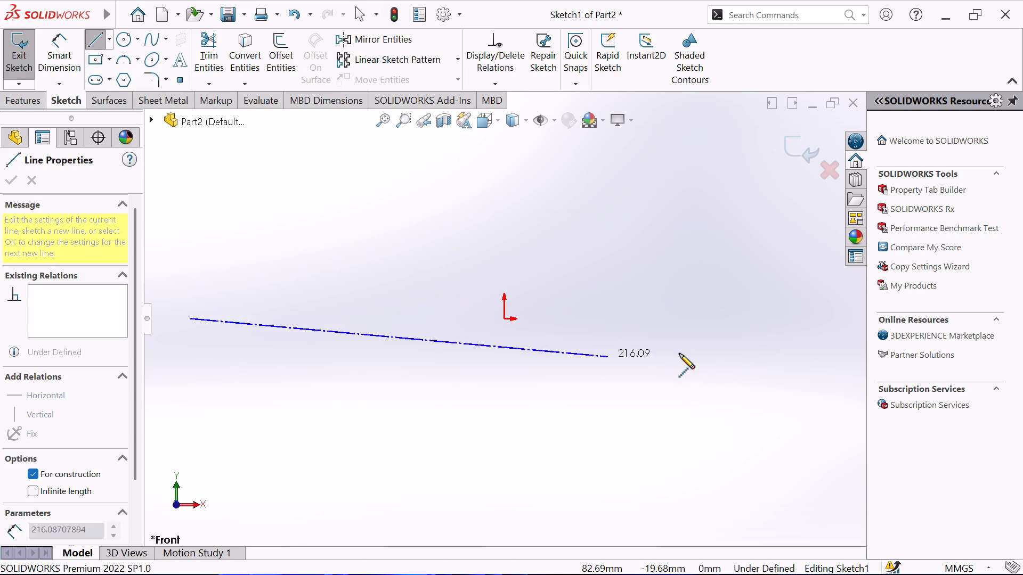
pyautogui.click(800, 318)
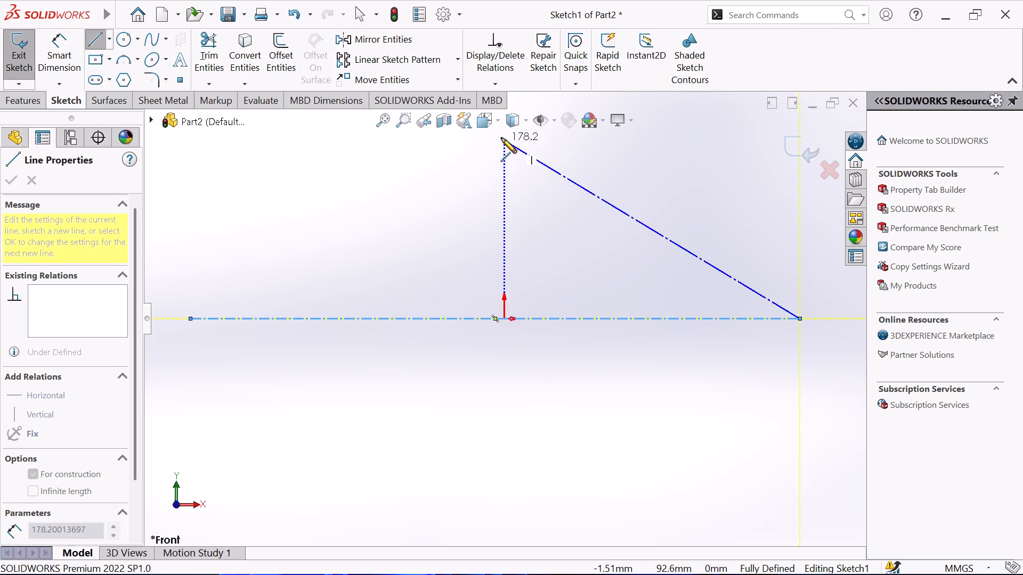
pyautogui.click(501, 137)
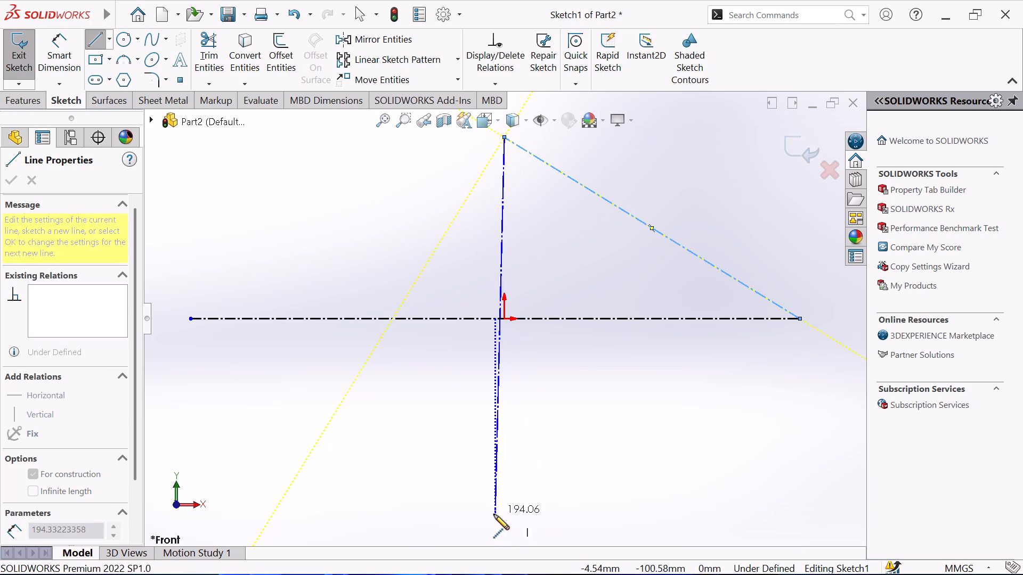
pyautogui.click(504, 523)
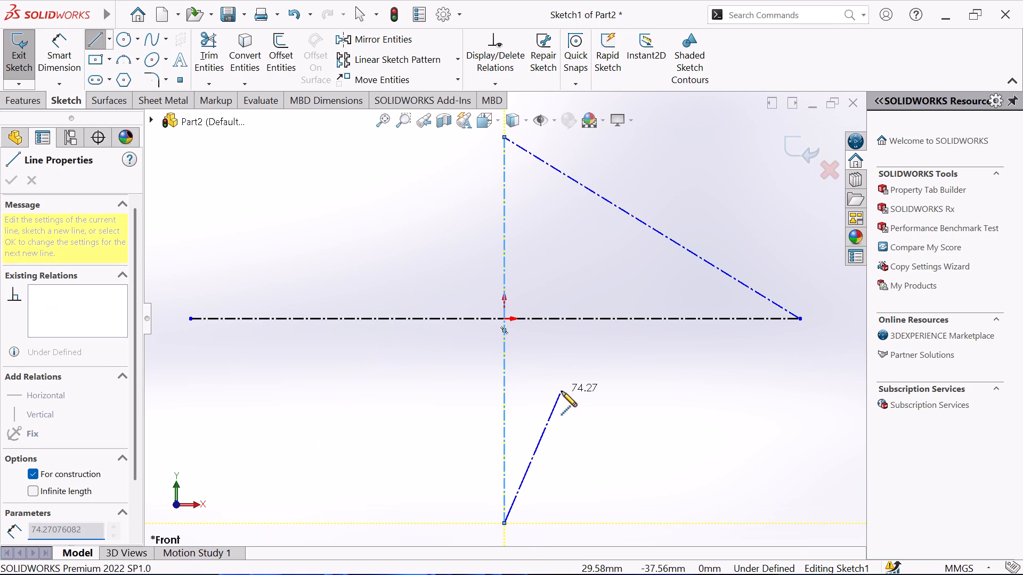
pyautogui.rightClick(562, 391)
pyautogui.click(591, 384)
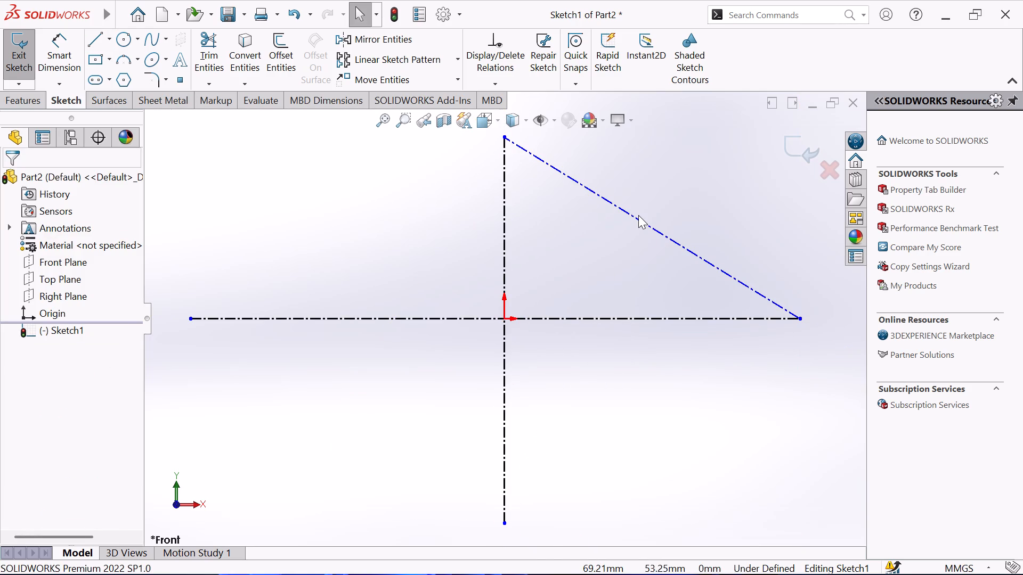
# Delete the diagonal centerline that links the horizontal and vertical centerlines.
pyautogui.click(638, 215)
pyautogui.click(638, 217)
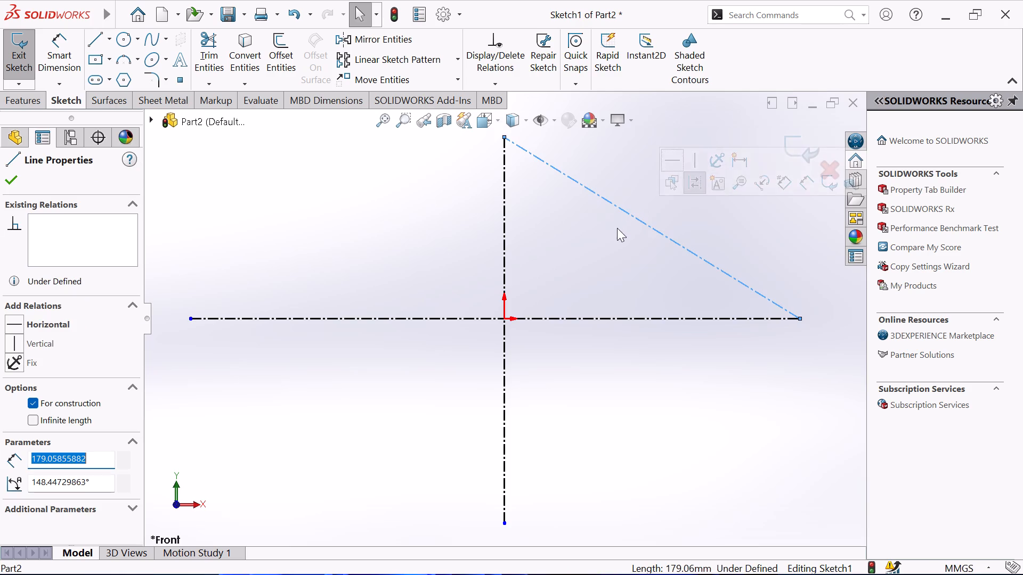
pyautogui.press('Delete')
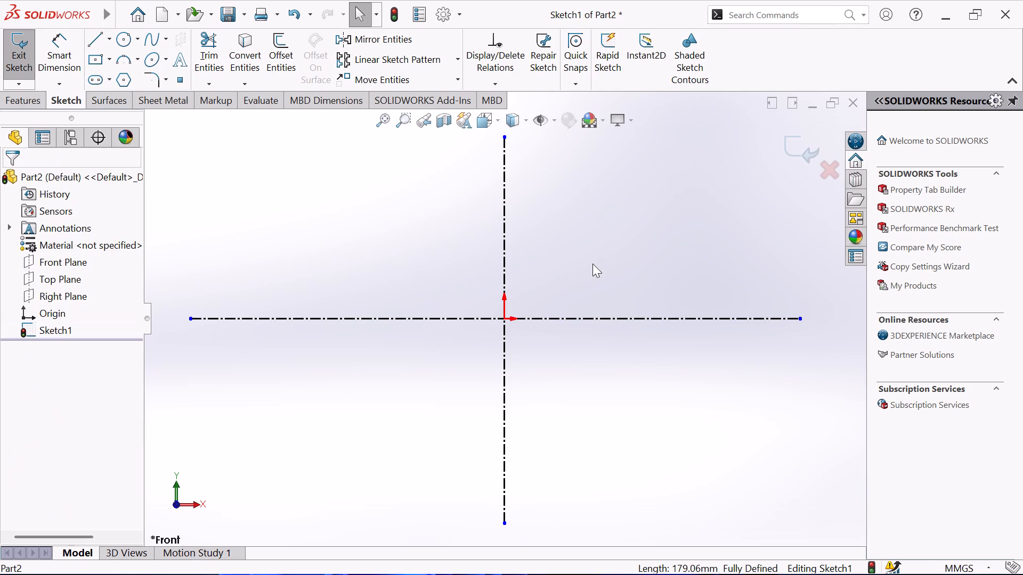
pyautogui.rightClick(595, 268)
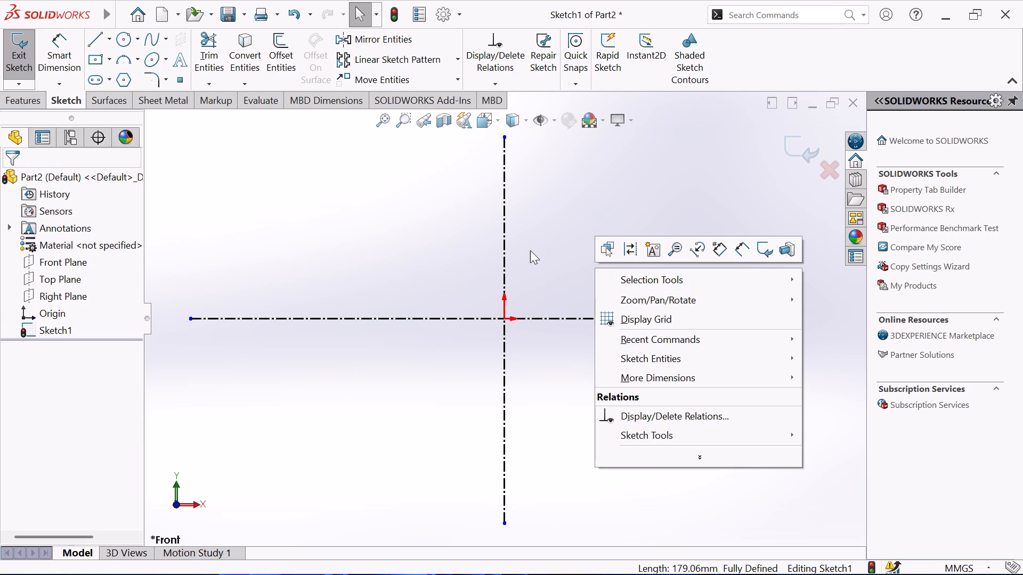
pyautogui.click(532, 250)
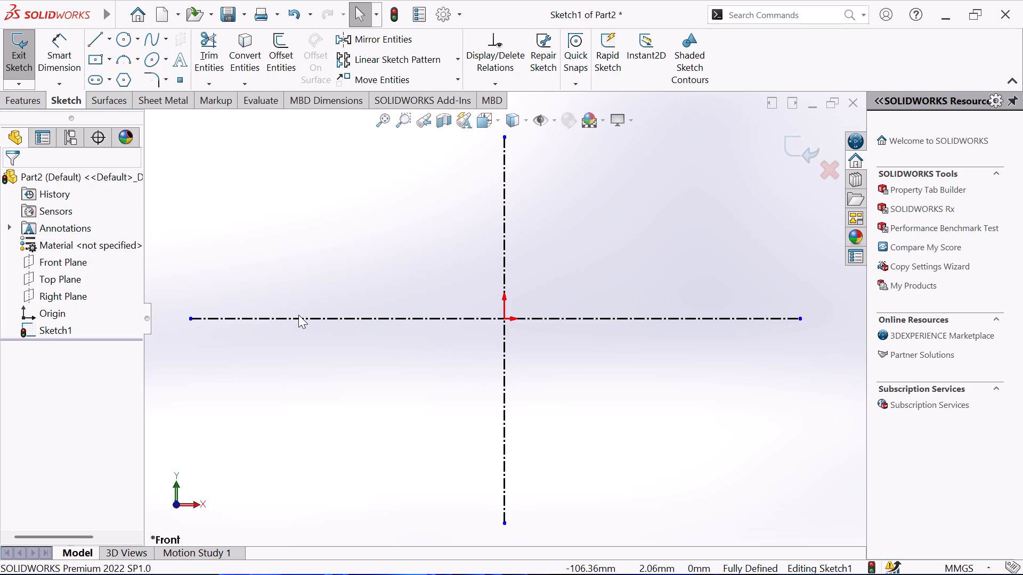
# Draw the piston crown line about 49 mm horizontally from the vertical centerline, about 68 mm above the origin, with a side line about 4.7 mm down.
pyautogui.click(96, 41)
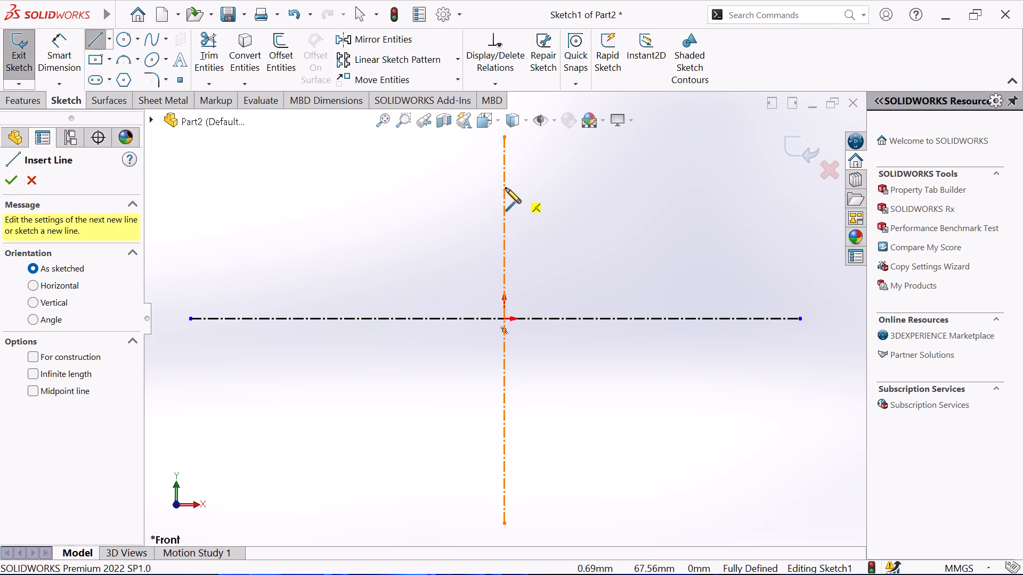
pyautogui.click(505, 187)
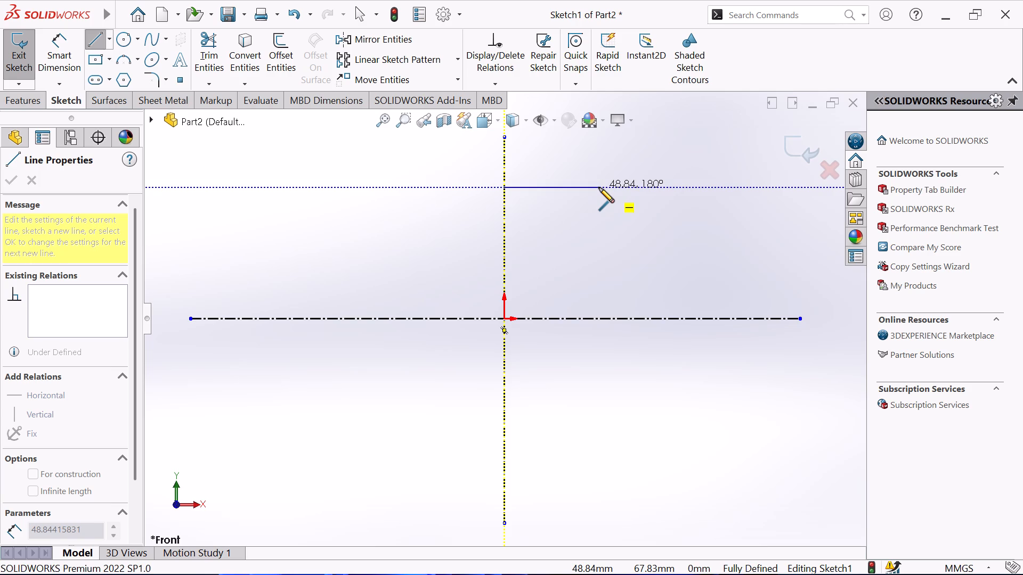
pyautogui.click(599, 187)
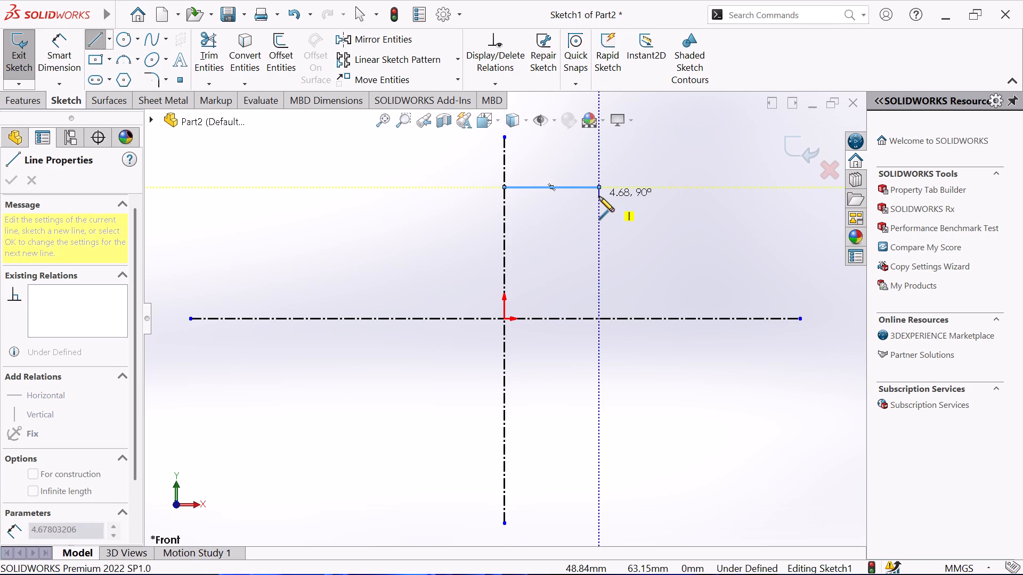
pyautogui.click(599, 196)
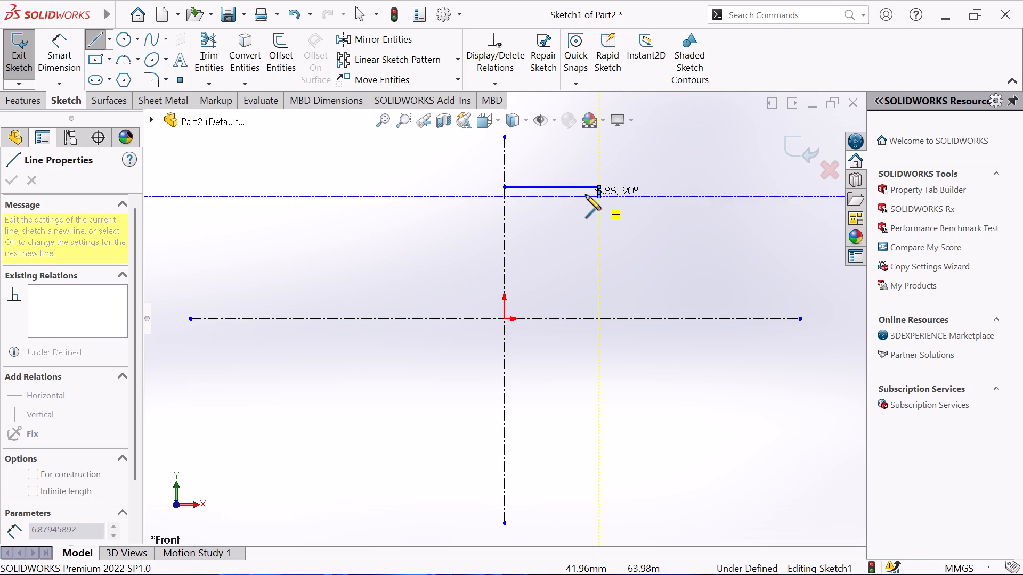
# Continue the profile downward with three rectangular ring grooves about 4.4 mm deep, the first about 2.8 mm wide and the others about 3.2 mm.
pyautogui.scroll(-3, 607, 220)
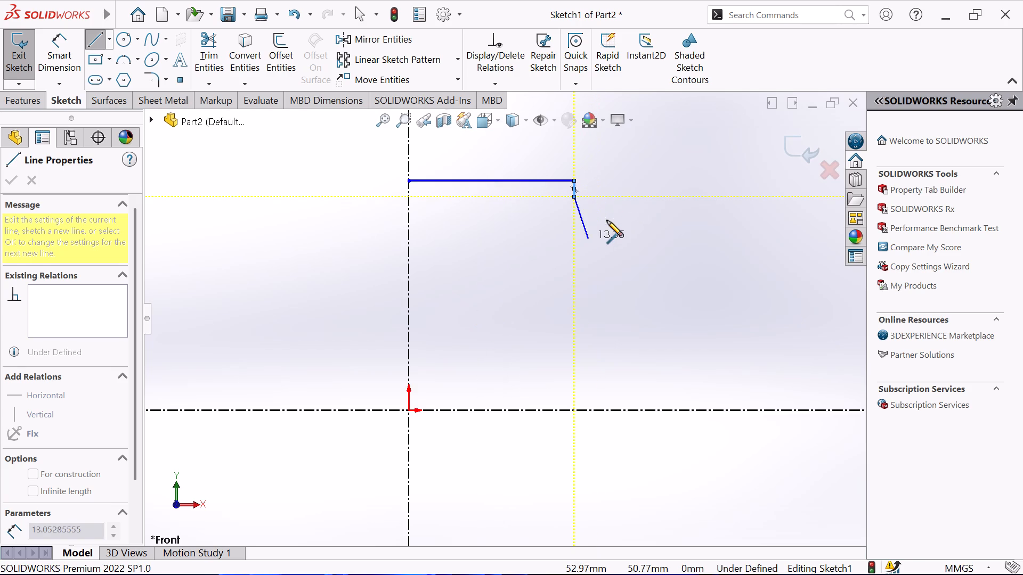
pyautogui.scroll(-3, 589, 212)
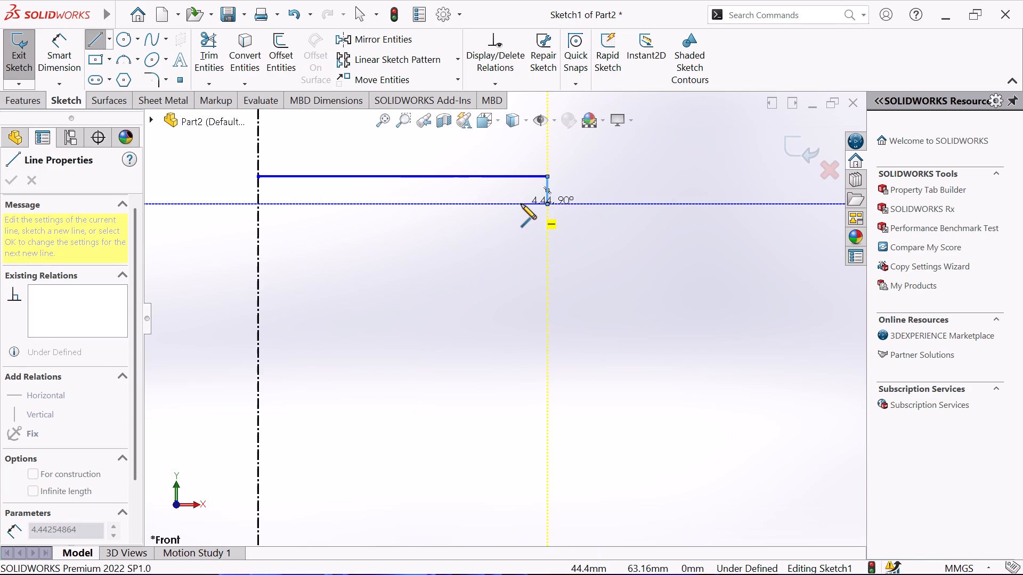
pyautogui.click(521, 203)
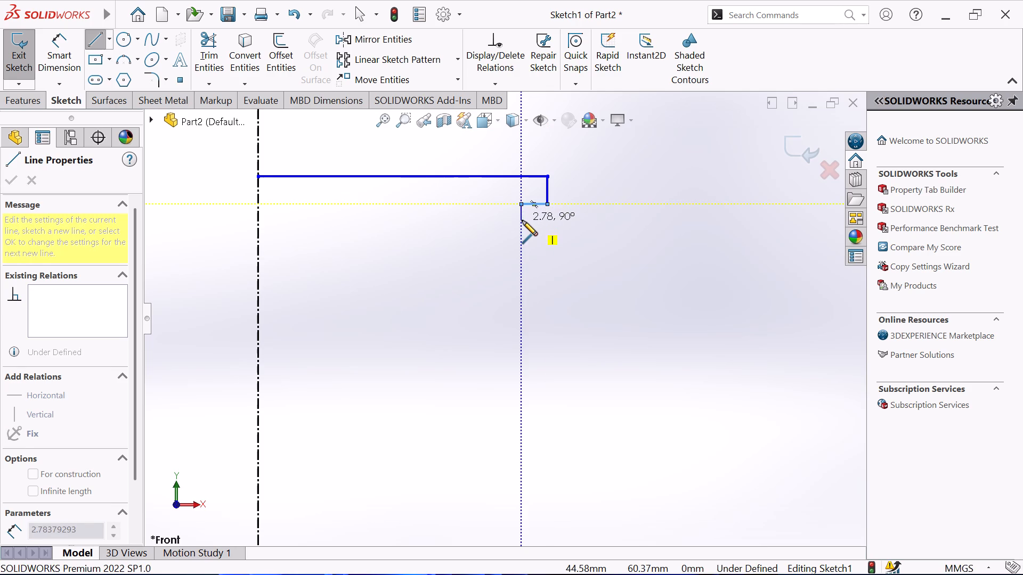
pyautogui.click(523, 221)
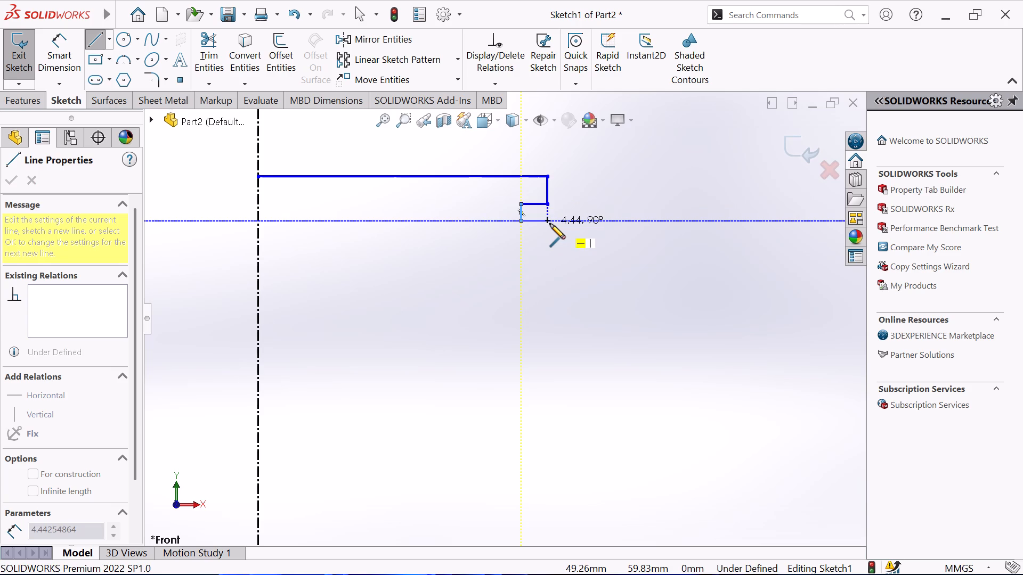
pyautogui.click(550, 224)
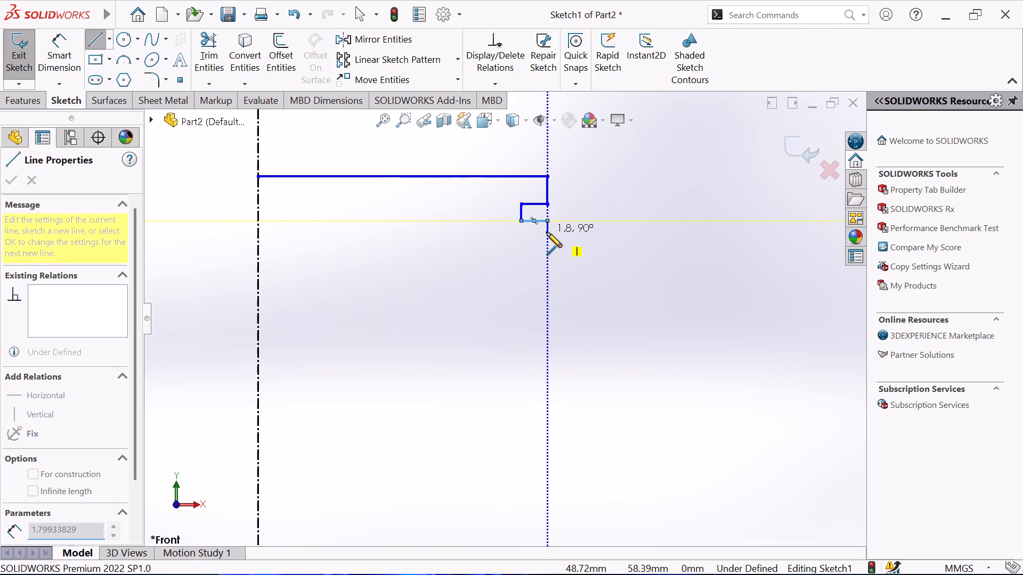
pyautogui.click(547, 248)
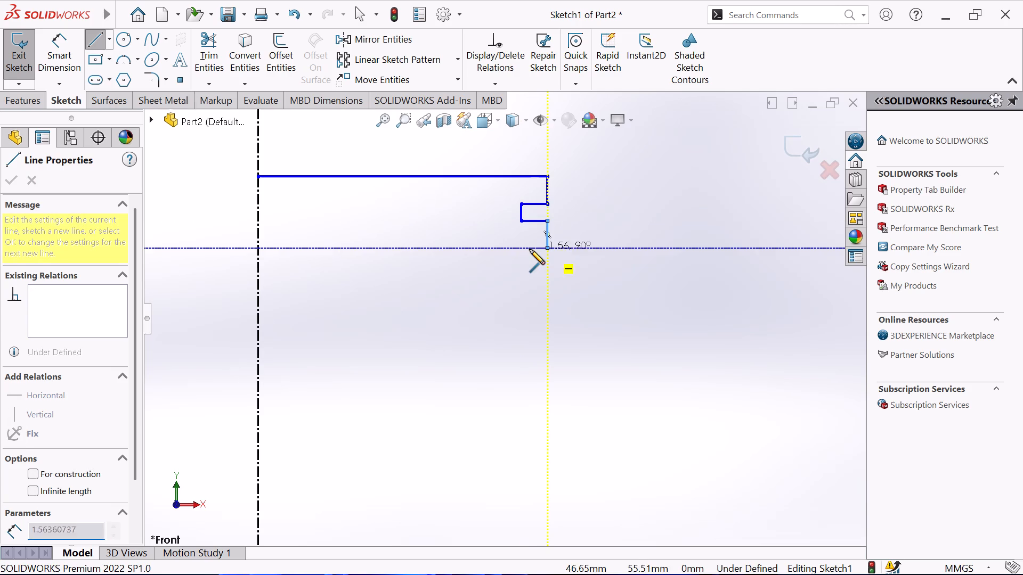
pyautogui.click(522, 245)
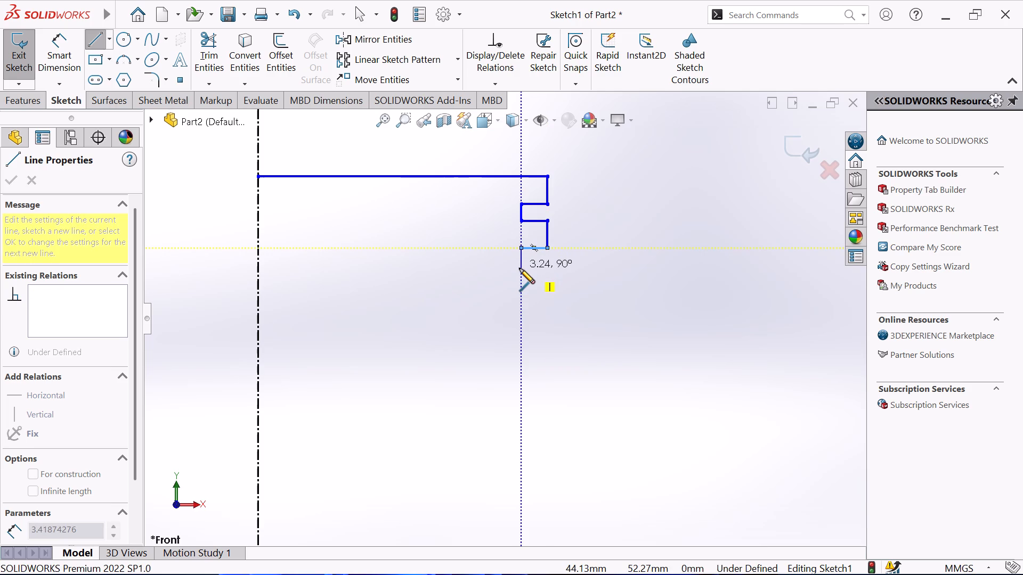
pyautogui.click(519, 268)
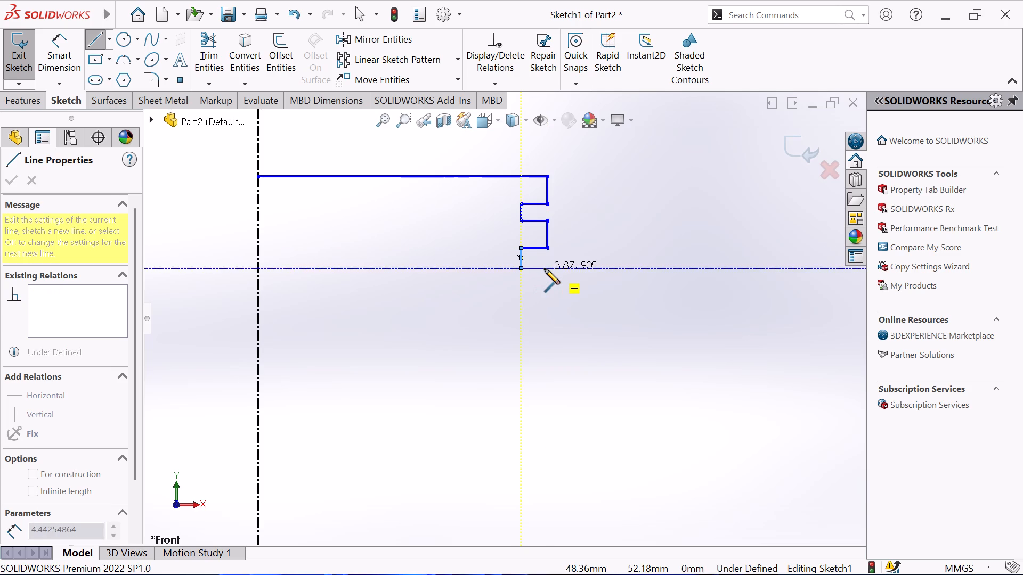
pyautogui.click(545, 269)
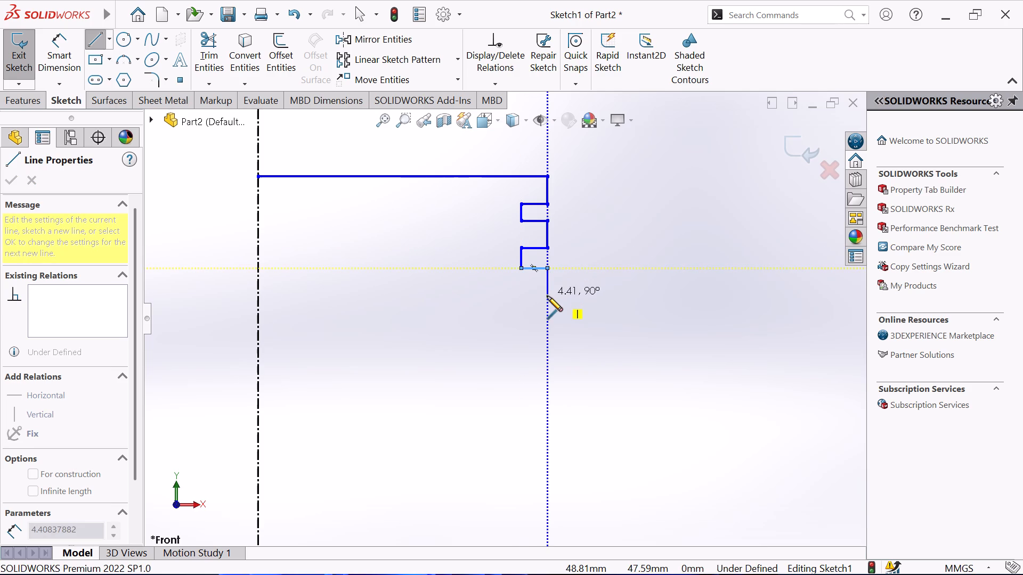
pyautogui.click(547, 296)
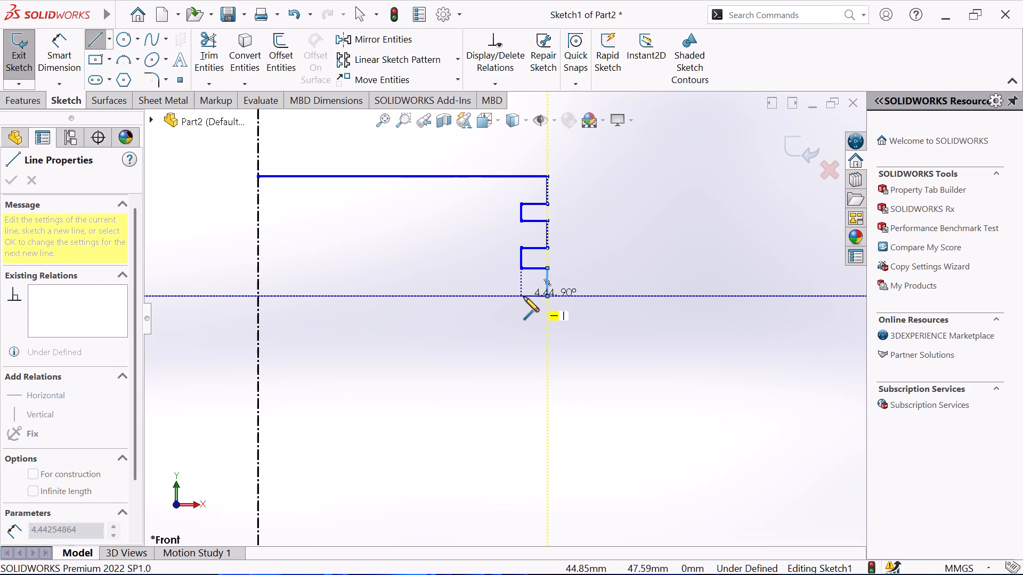
pyautogui.click(524, 297)
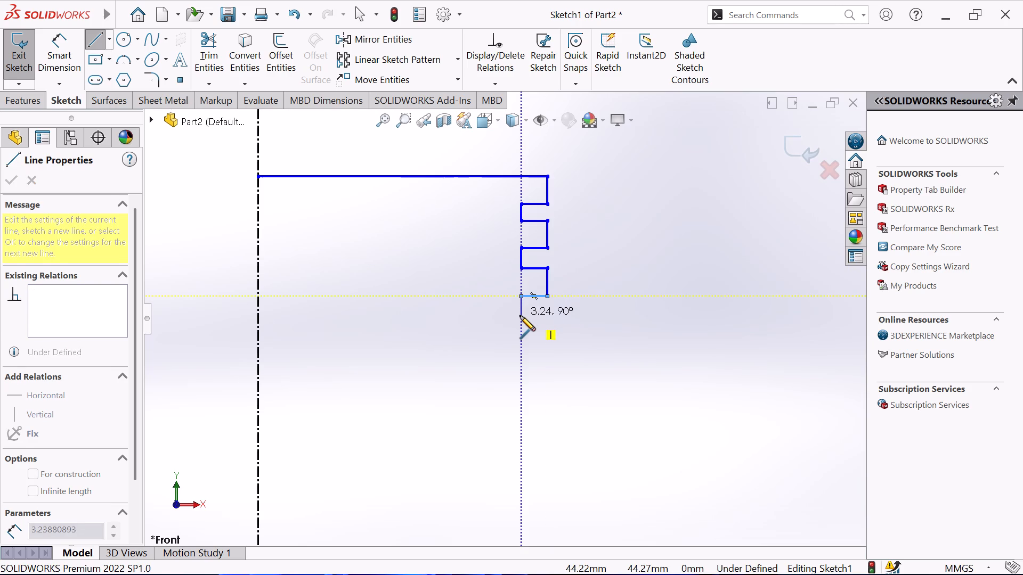
pyautogui.click(520, 316)
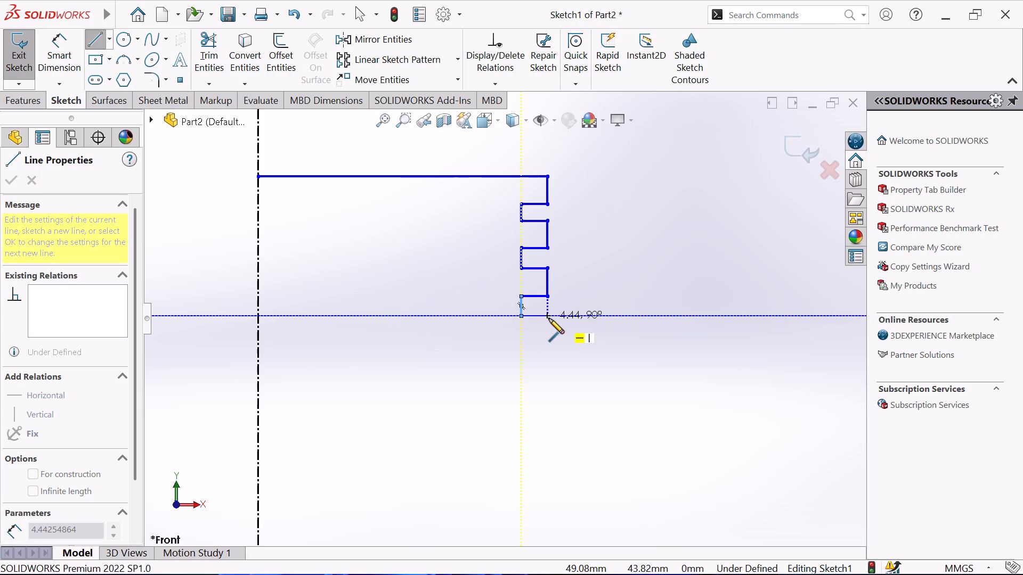
pyautogui.click(548, 317)
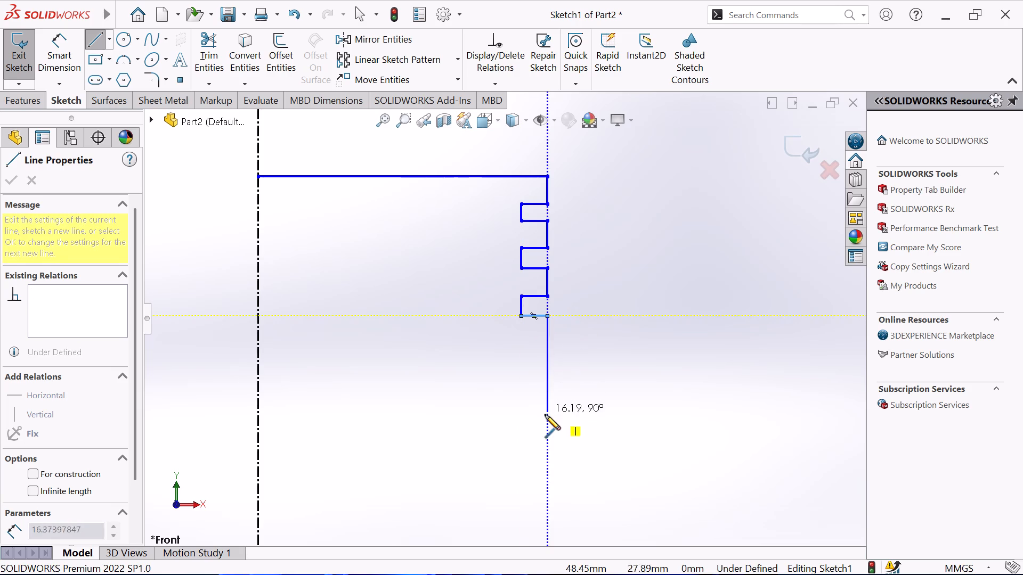
# Finish the line chain with a vertical skirt line about 16 mm long below the third groove.
pyautogui.click(546, 415)
pyautogui.rightClick(571, 357)
pyautogui.click(615, 368)
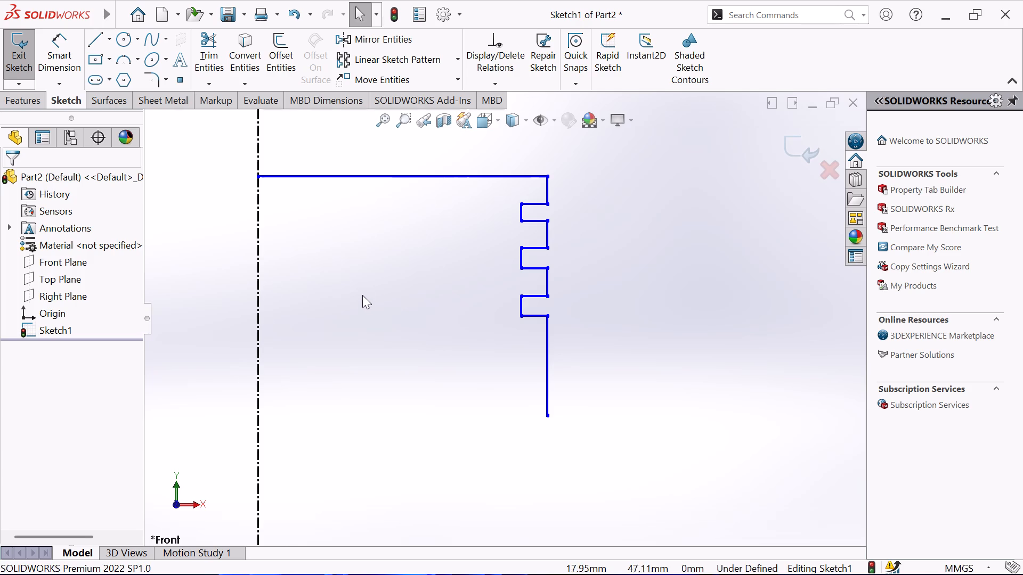
# Dimension the horizontal piston crown line to a length of 24 mm.
pyautogui.click(56, 47)
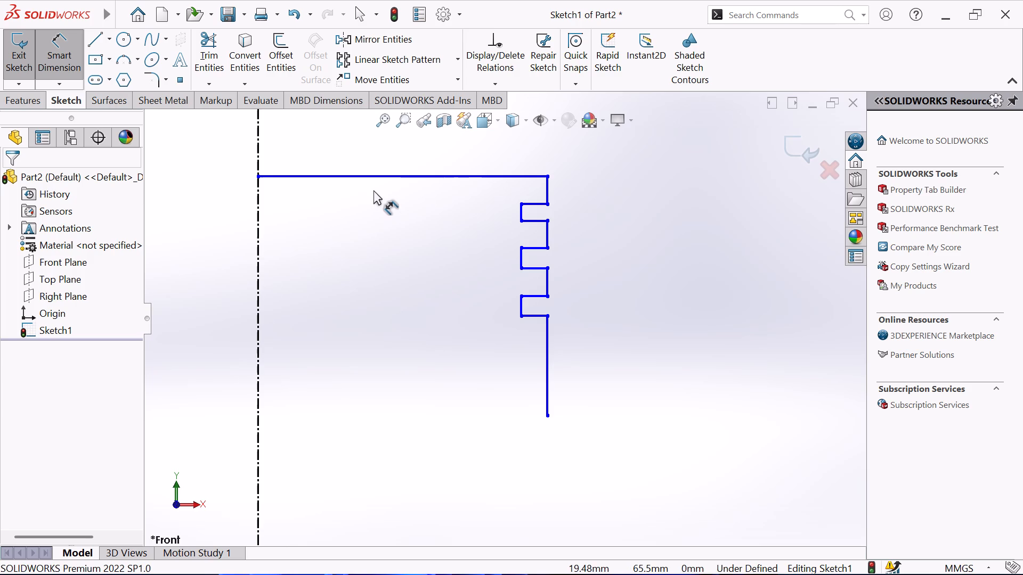
pyautogui.click(366, 178)
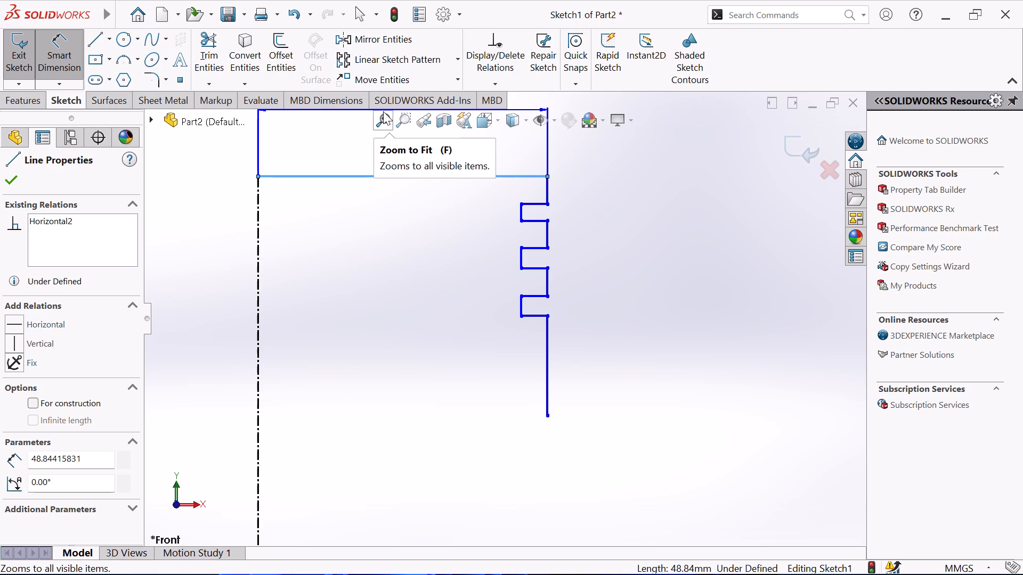
pyautogui.click(374, 139)
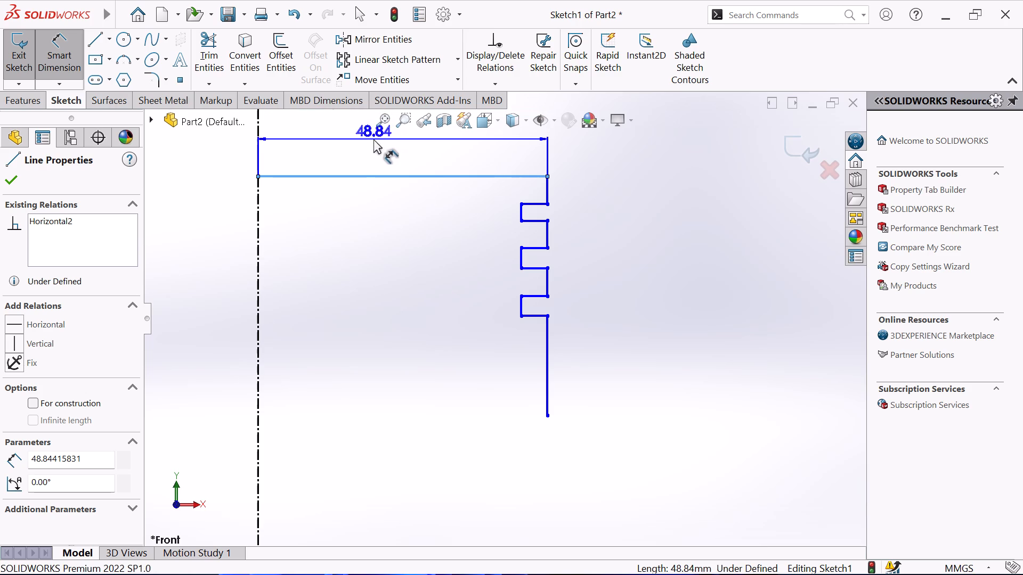
pyautogui.write('24')
pyautogui.press('Return')
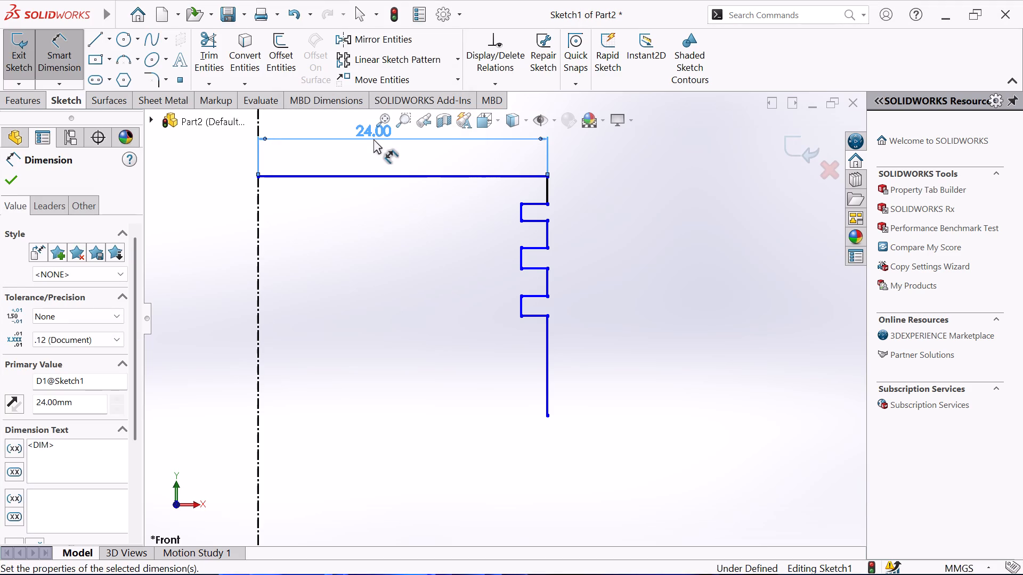
# Dimension the side line below the crown to 2 mm and the first ring groove's vertical width to 1.5 mm.
pyautogui.click(546, 186)
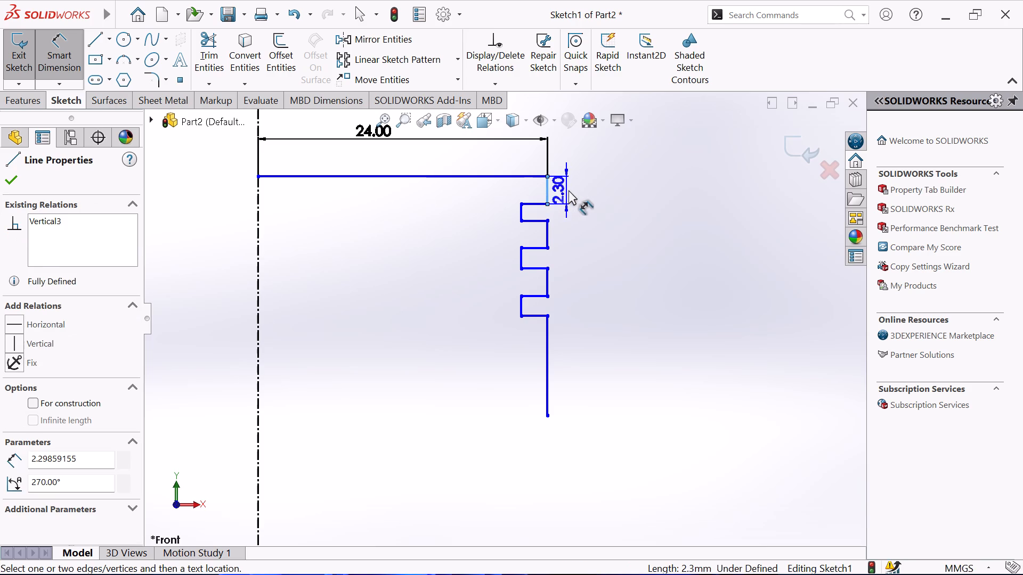
pyautogui.click(572, 190)
pyautogui.press('2')
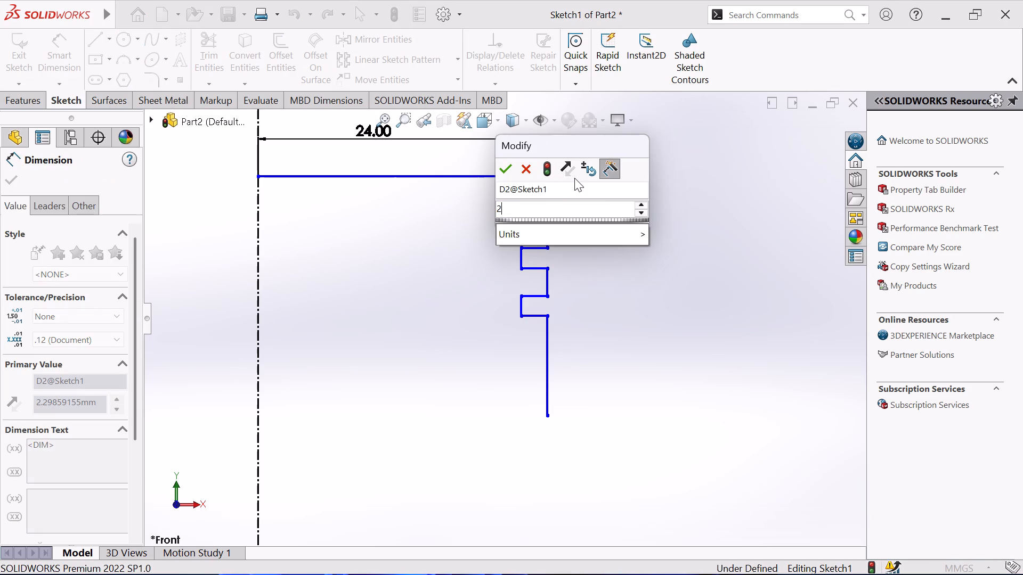
pyautogui.press('Return')
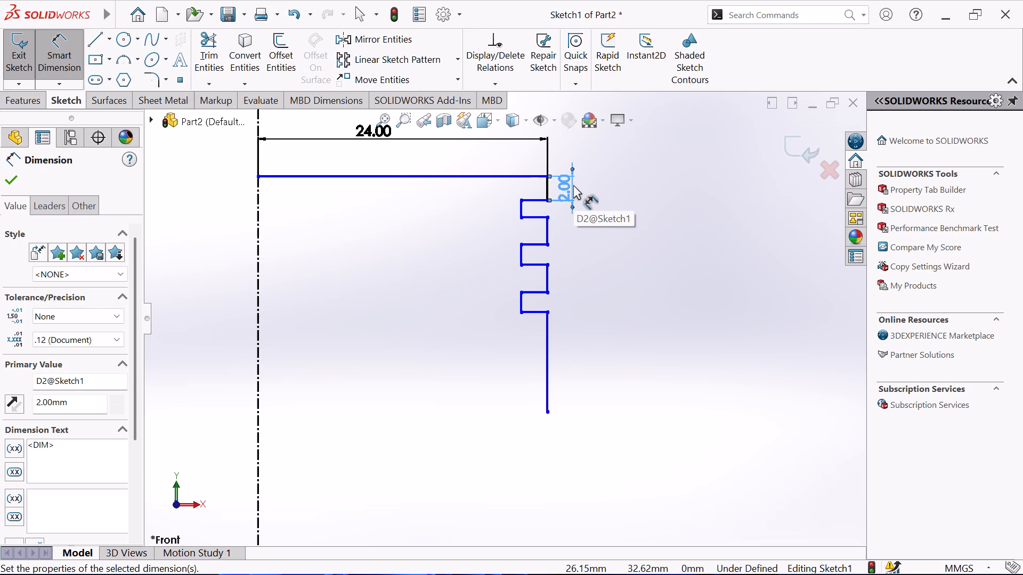
pyautogui.click(520, 206)
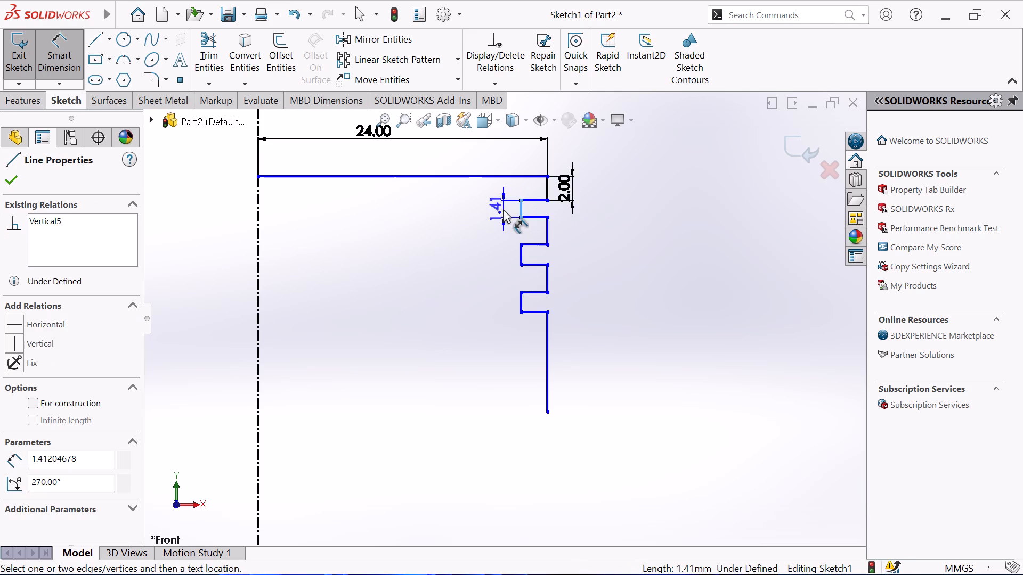
pyautogui.click(501, 209)
pyautogui.press('1')
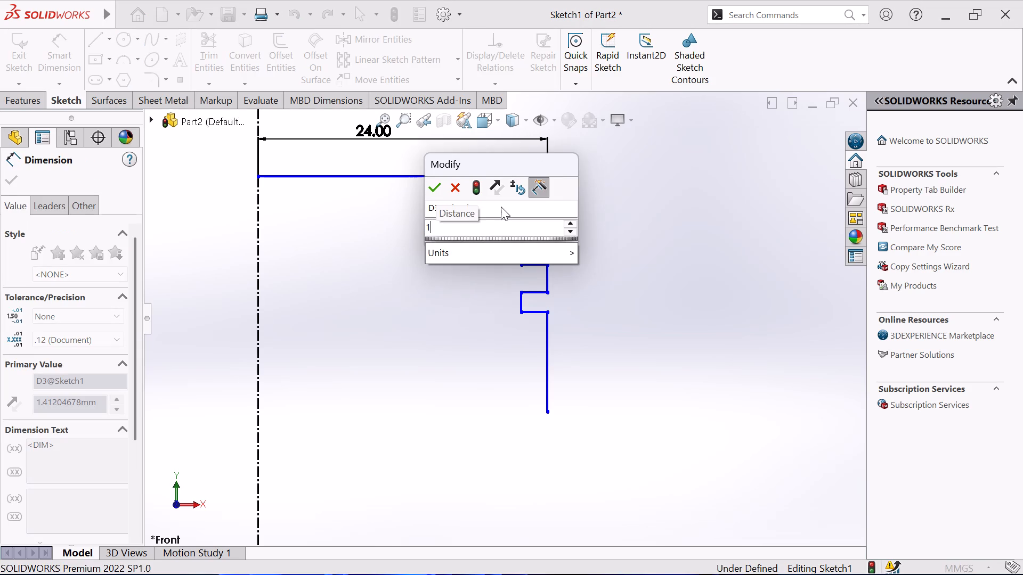
pyautogui.press('.')
pyautogui.press('5')
pyautogui.press('Return')
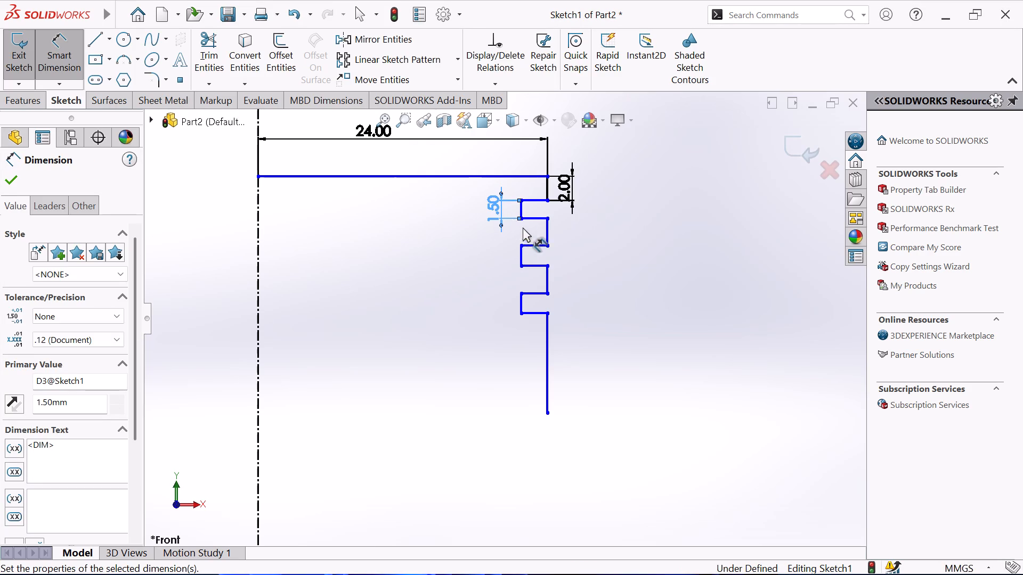
# Dimension the land between the first and second grooves to 2 mm and the second groove's vertical width to 1.5 mm.
pyautogui.click(545, 238)
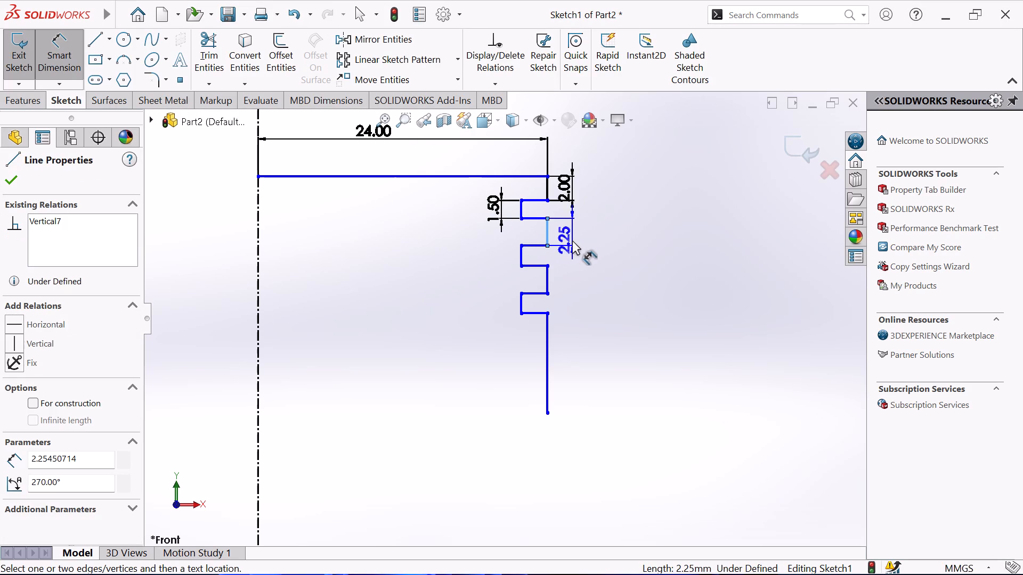
pyautogui.click(574, 240)
pyautogui.press('2')
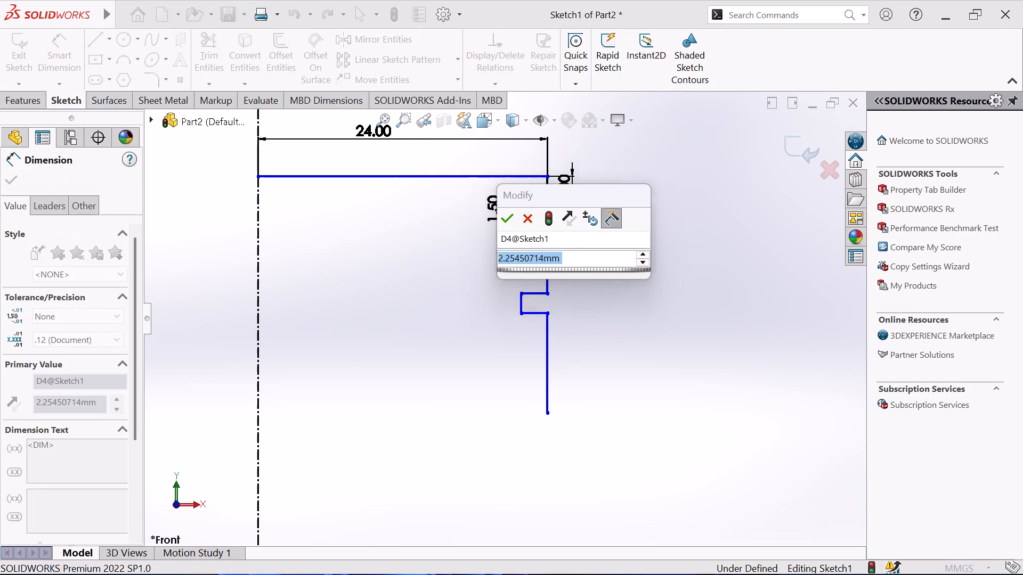
pyautogui.press('Return')
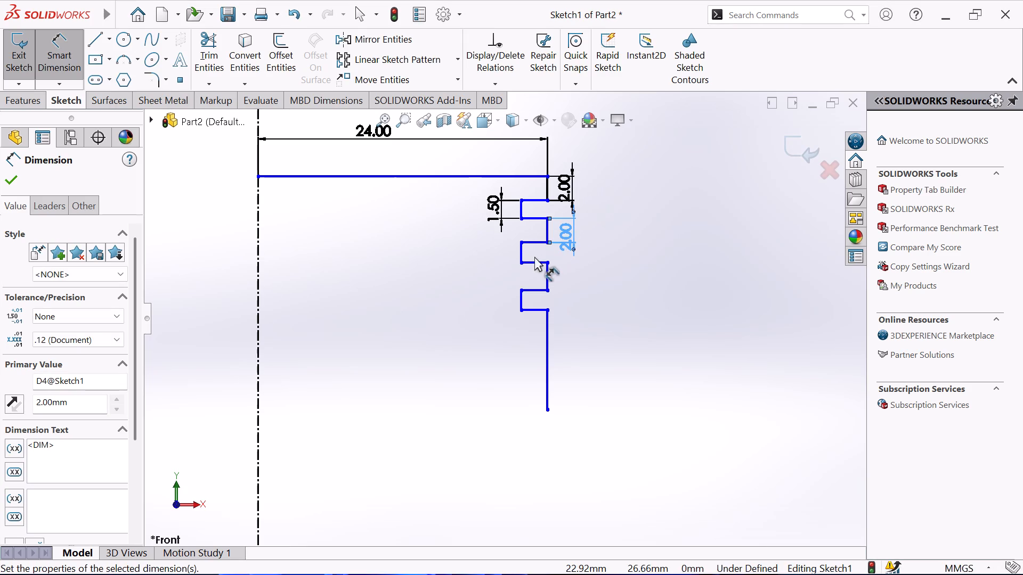
pyautogui.click(522, 251)
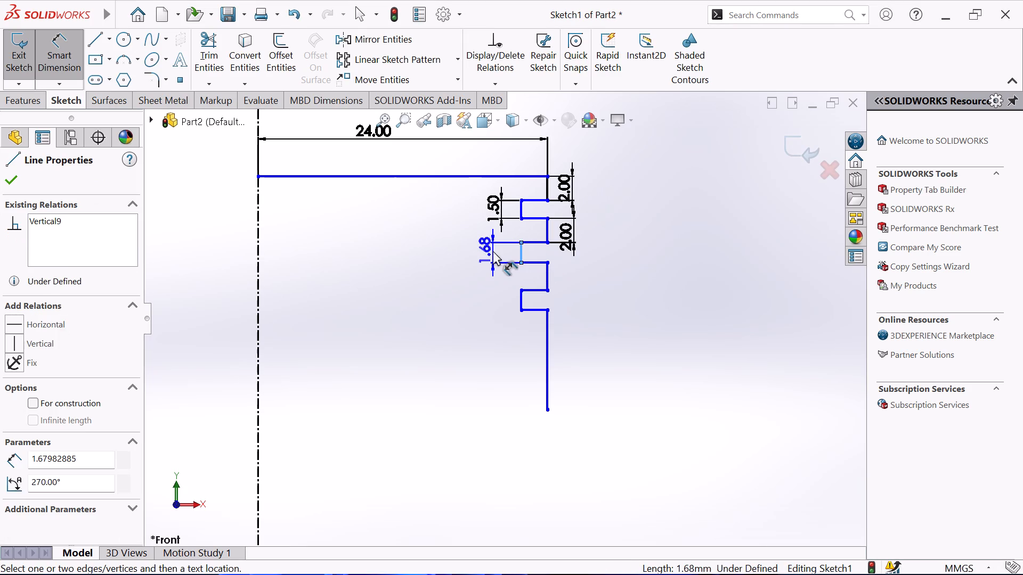
pyautogui.click(493, 251)
pyautogui.press('1')
pyautogui.write('.5')
pyautogui.press('Return')
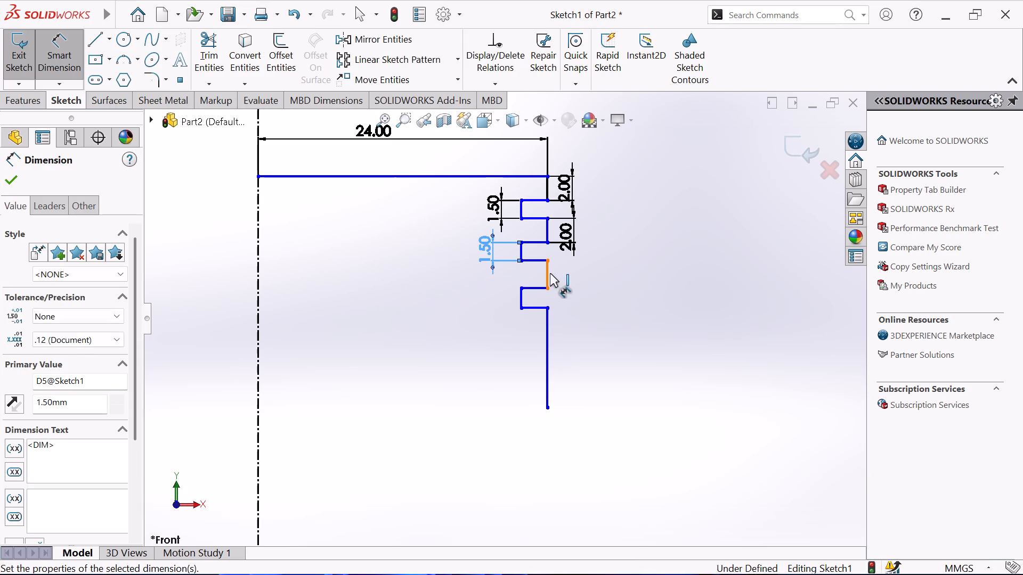
# Dimension the land between the second and third grooves to 2 mm and the third groove's vertical width to 1.5 mm.
pyautogui.click(547, 274)
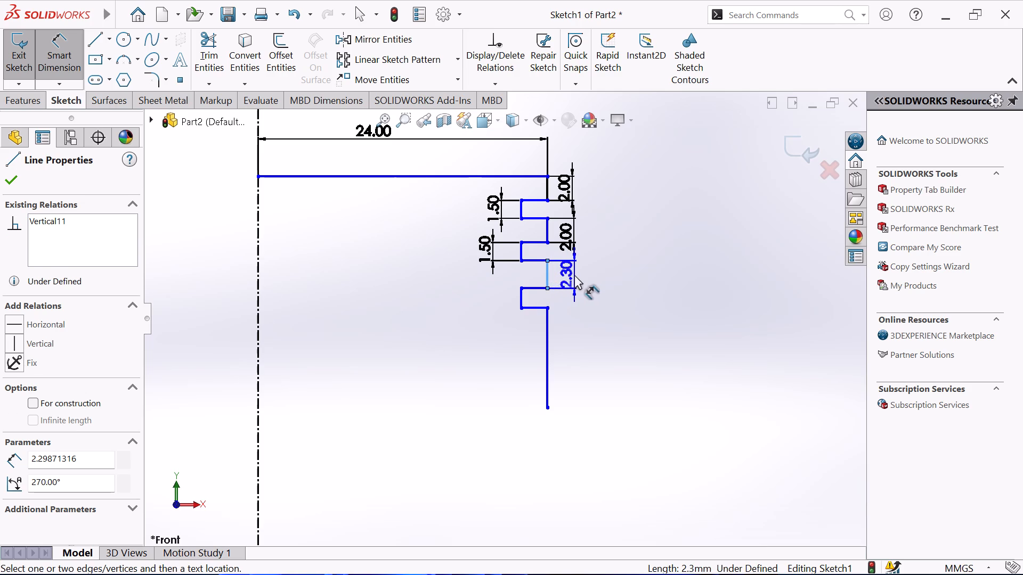
pyautogui.click(575, 275)
pyautogui.press('2')
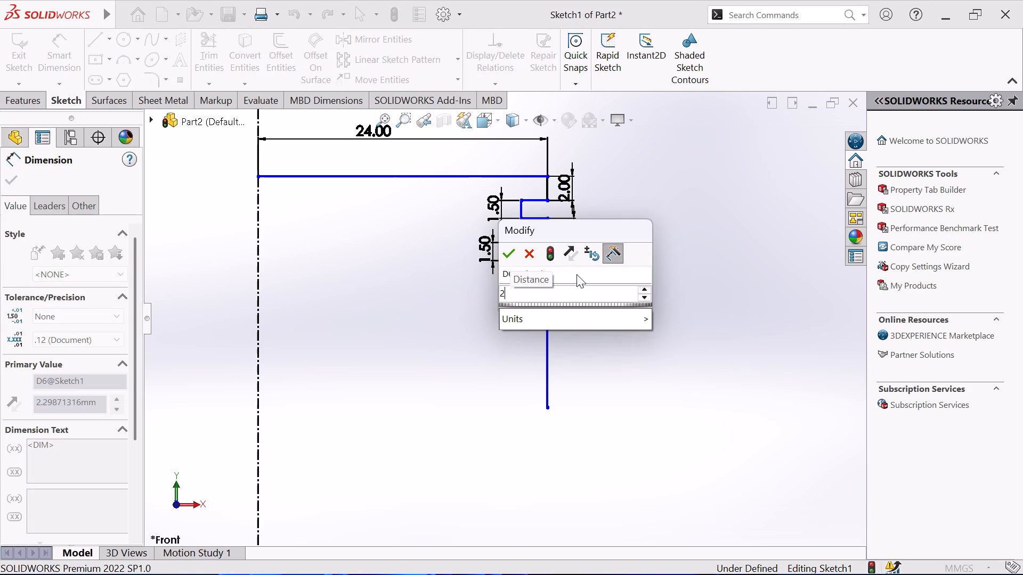
pyautogui.press('Return')
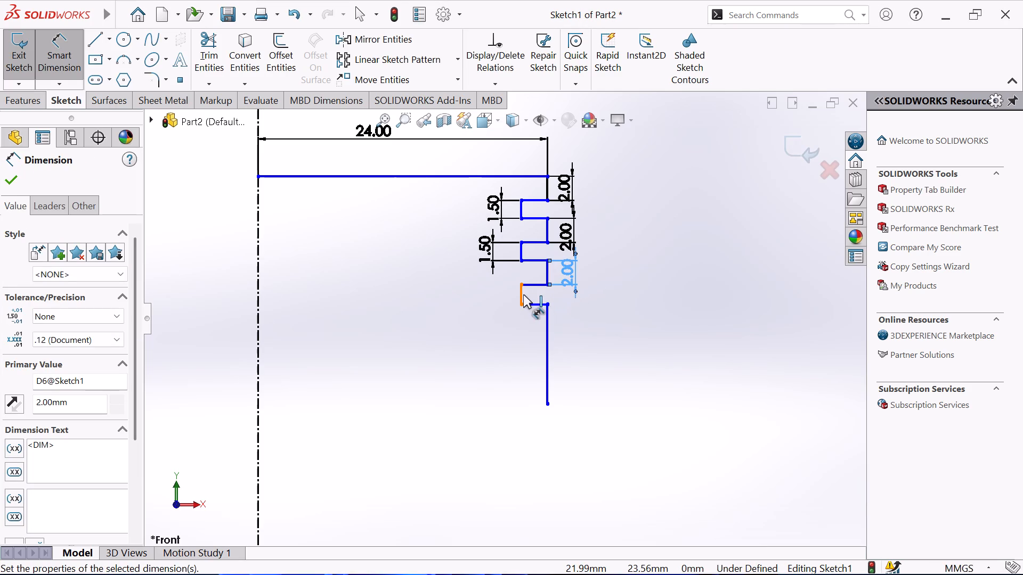
pyautogui.click(523, 294)
pyautogui.click(485, 293)
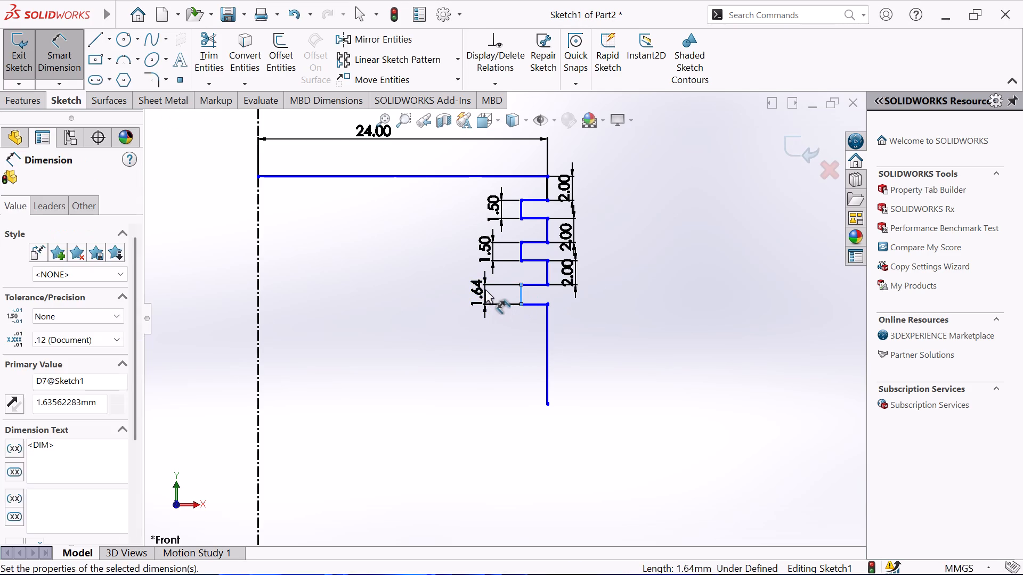
pyautogui.press('1')
pyautogui.write('.5')
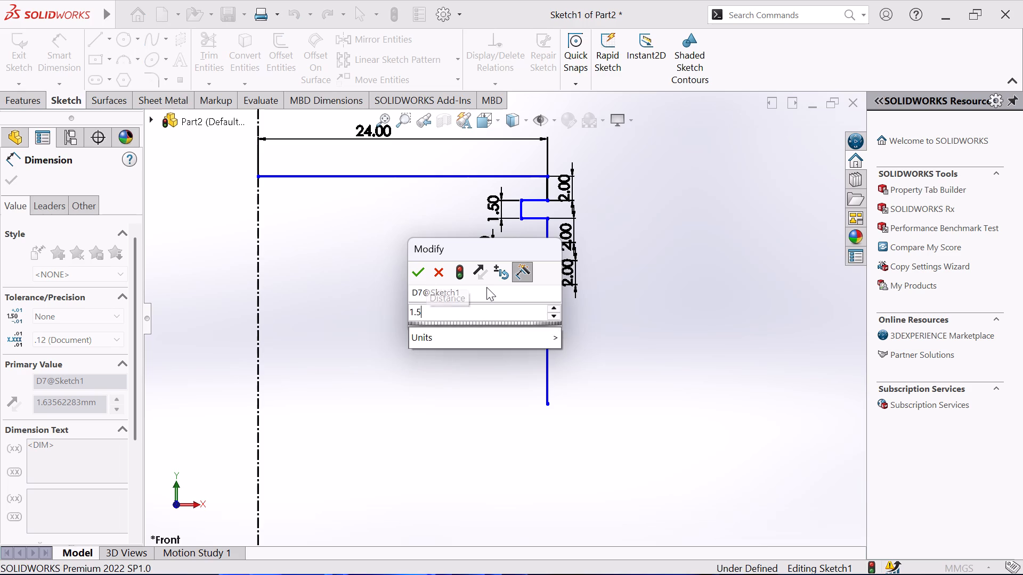
pyautogui.press('Return')
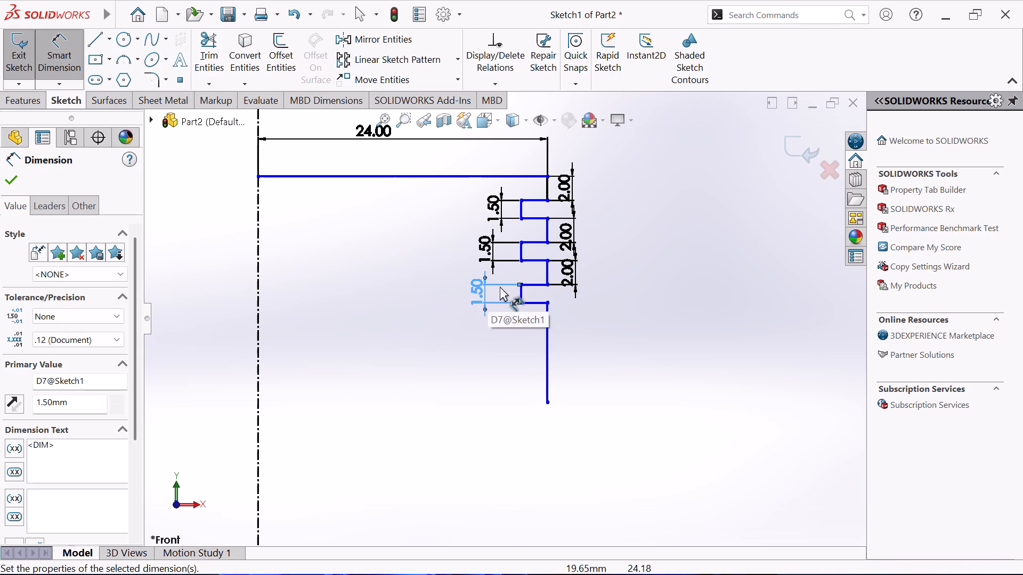
# Dimension the upper and lower horizontal edges of the first ring groove to a depth of 2 mm each.
pyautogui.click(535, 200)
pyautogui.click(537, 194)
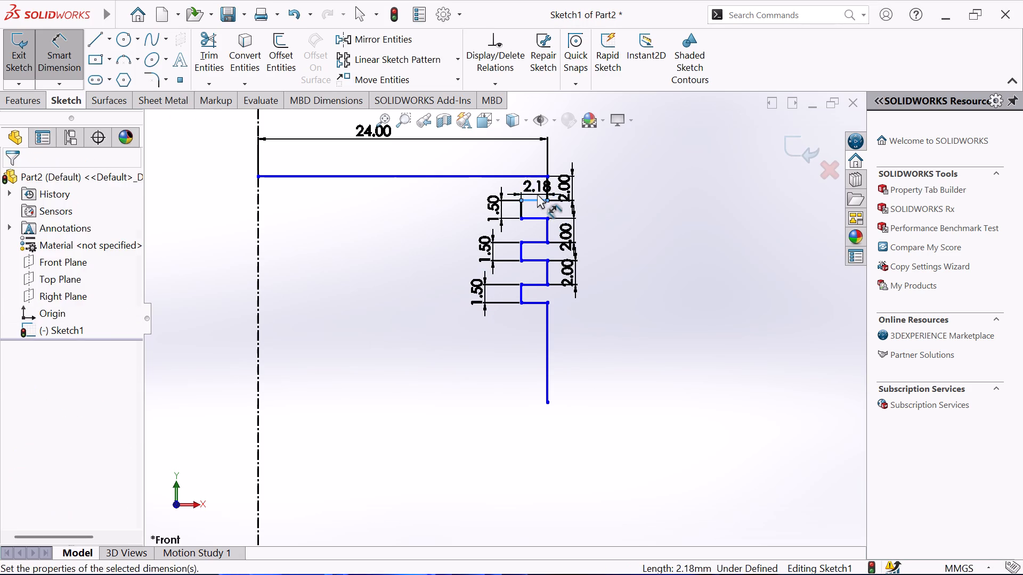
pyautogui.press('2')
pyautogui.press('Return')
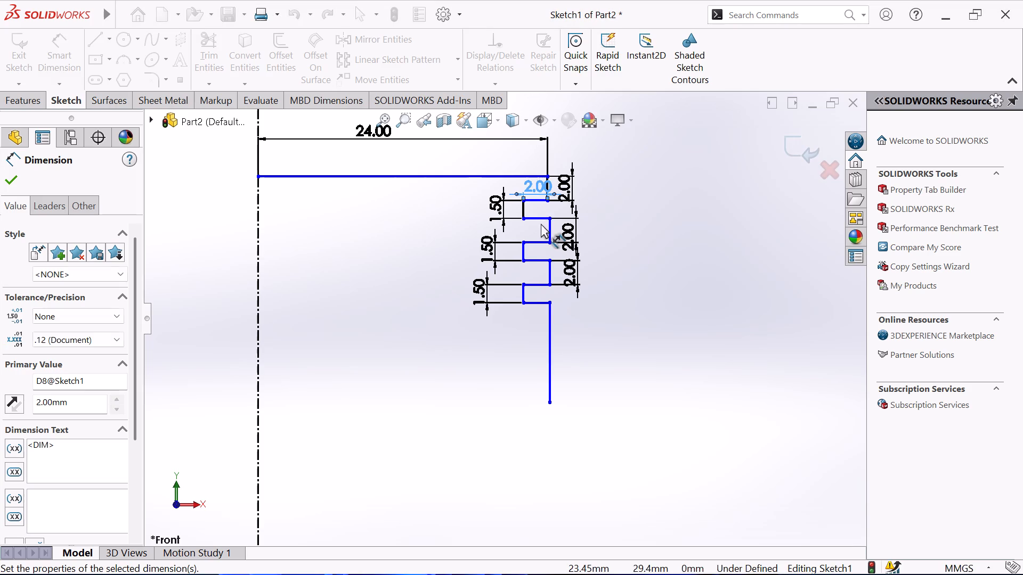
pyautogui.click(541, 218)
pyautogui.click(538, 228)
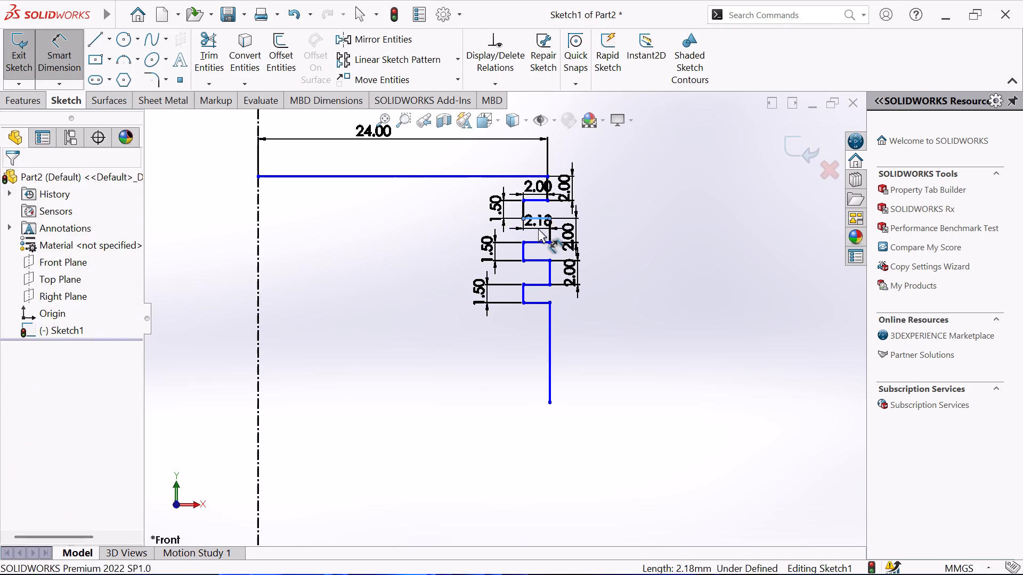
pyautogui.press('2')
pyautogui.press('Return')
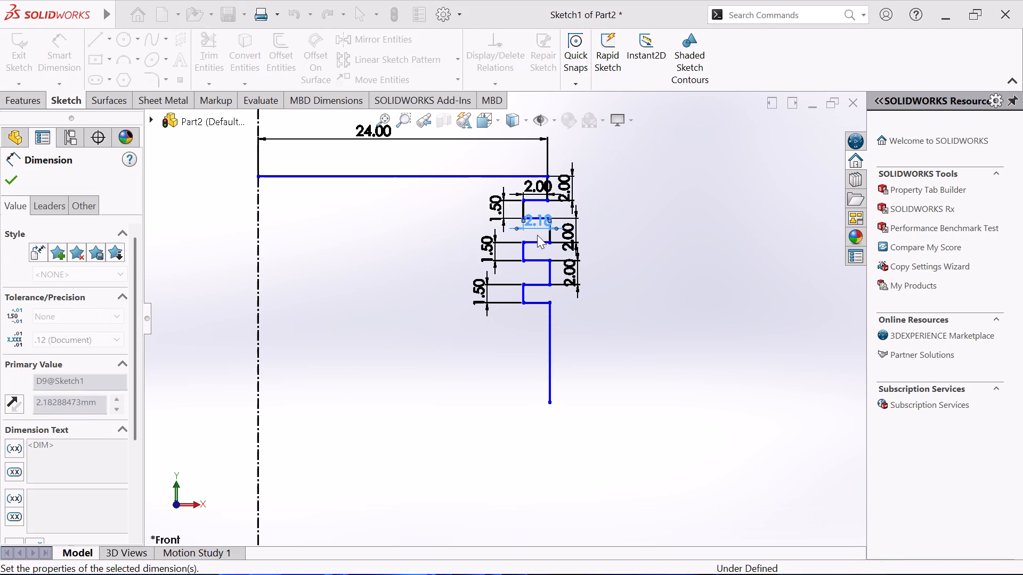
# Dimension the upper and lower horizontal edges of the second ring groove to a depth of 2 mm each.
pyautogui.click(538, 241)
pyautogui.click(538, 249)
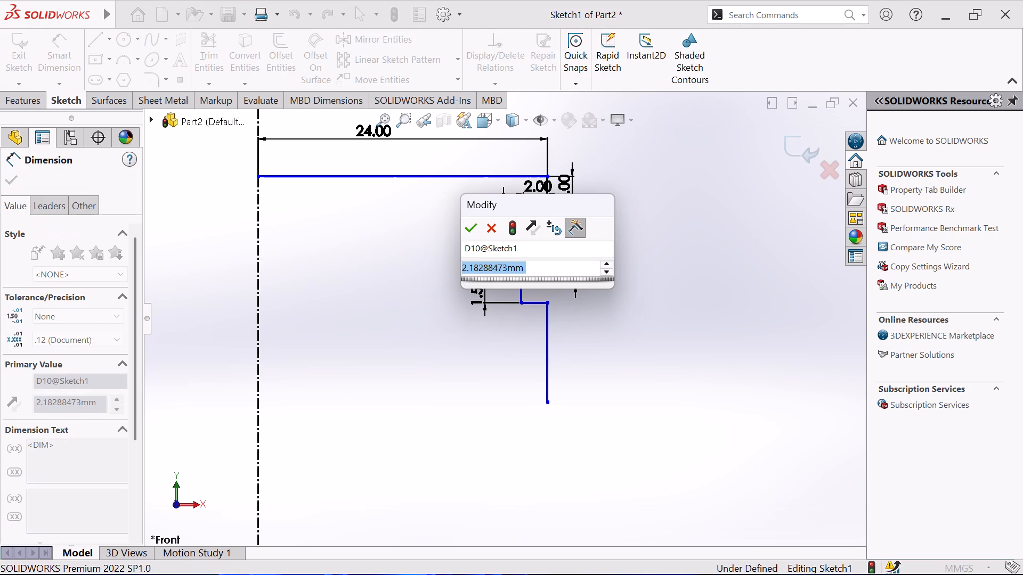
pyautogui.press('1')
pyautogui.press('BackSpace')
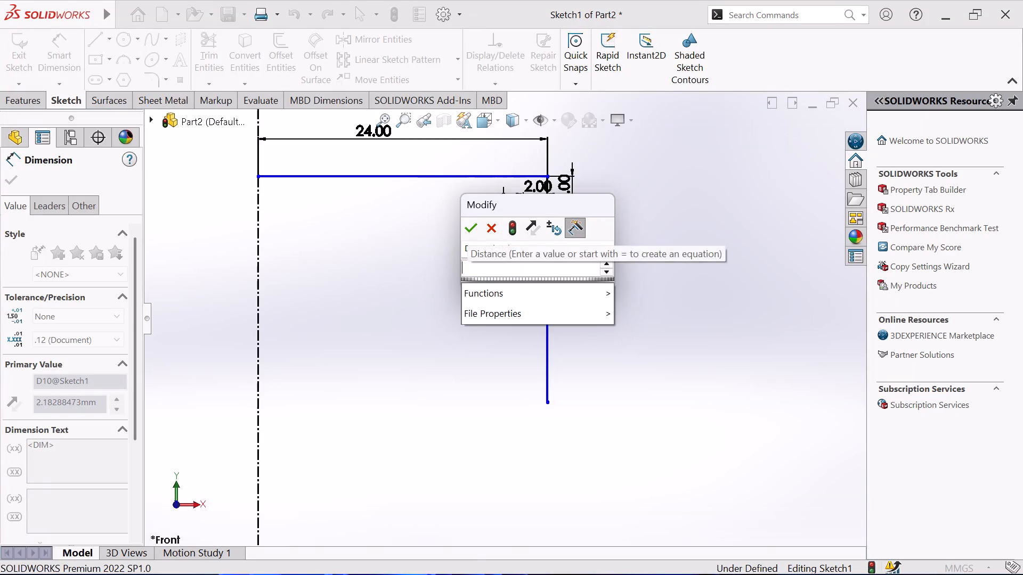
pyautogui.press('2')
pyautogui.press('Return')
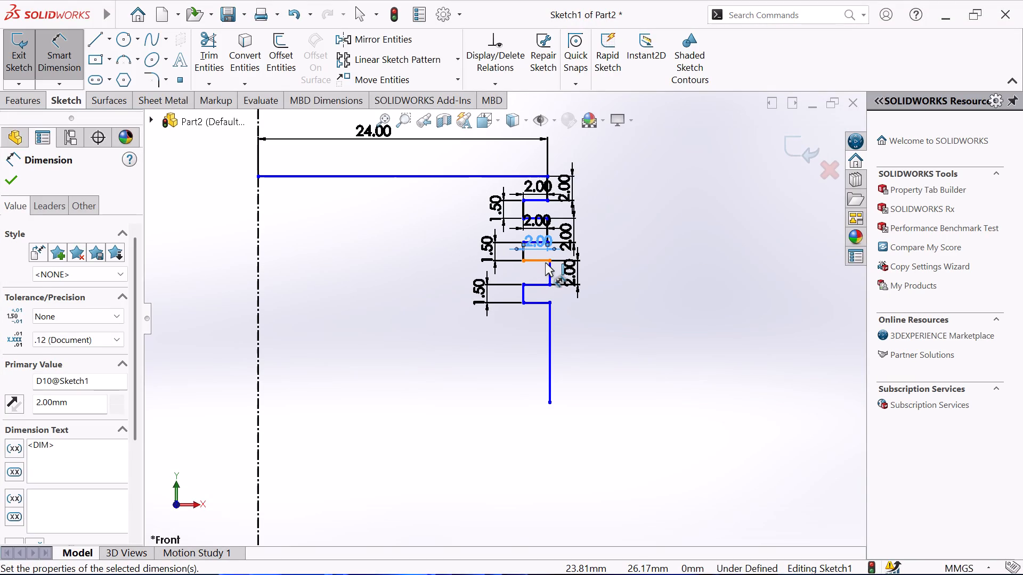
pyautogui.click(545, 262)
pyautogui.click(541, 274)
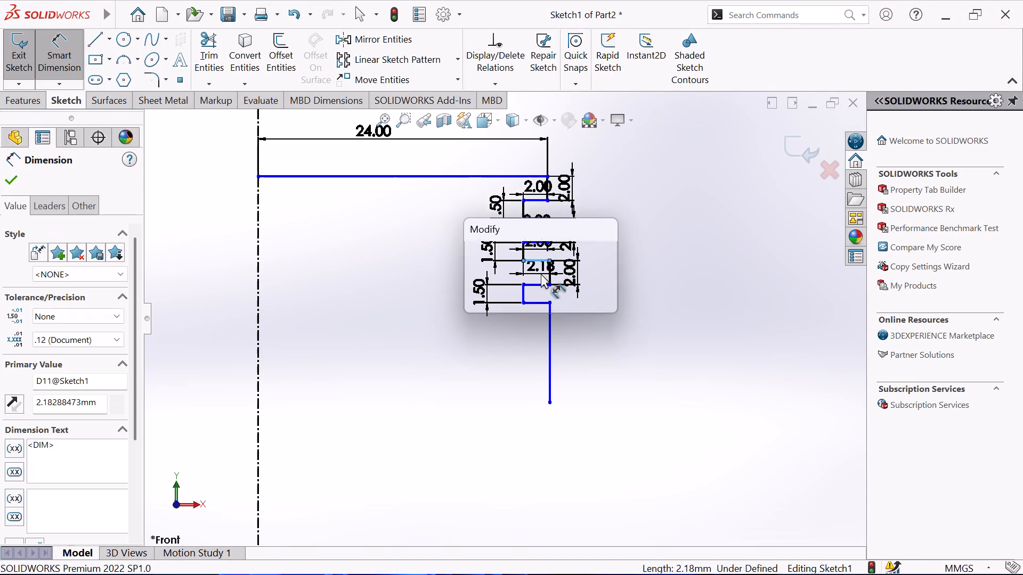
pyautogui.press('2')
pyautogui.press('Return')
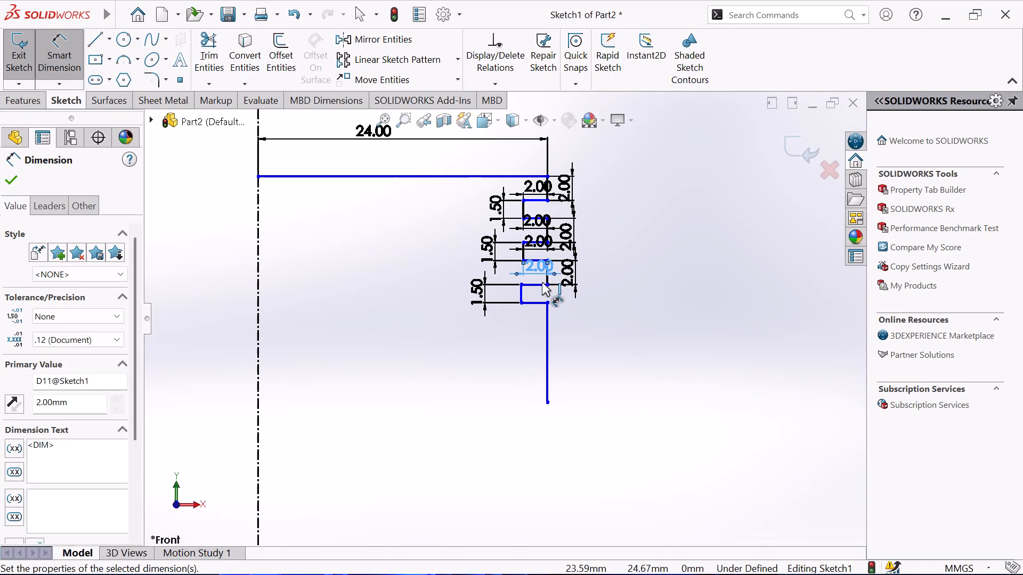
# Dimension the upper and lower horizontal edges of the third ring groove to a depth of 2 mm each.
pyautogui.click(538, 284)
pyautogui.click(538, 293)
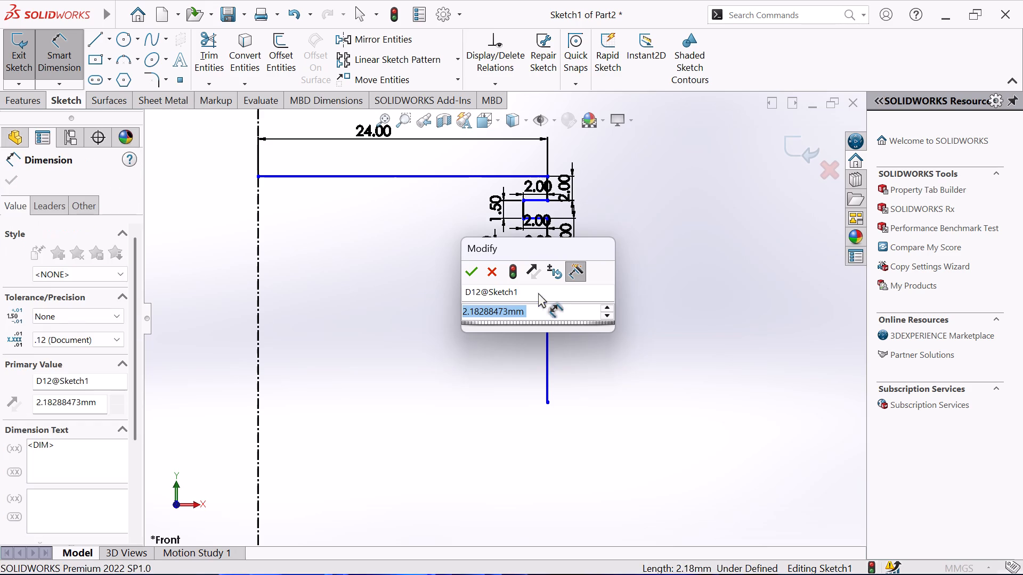
pyautogui.press('2')
pyautogui.press('Return')
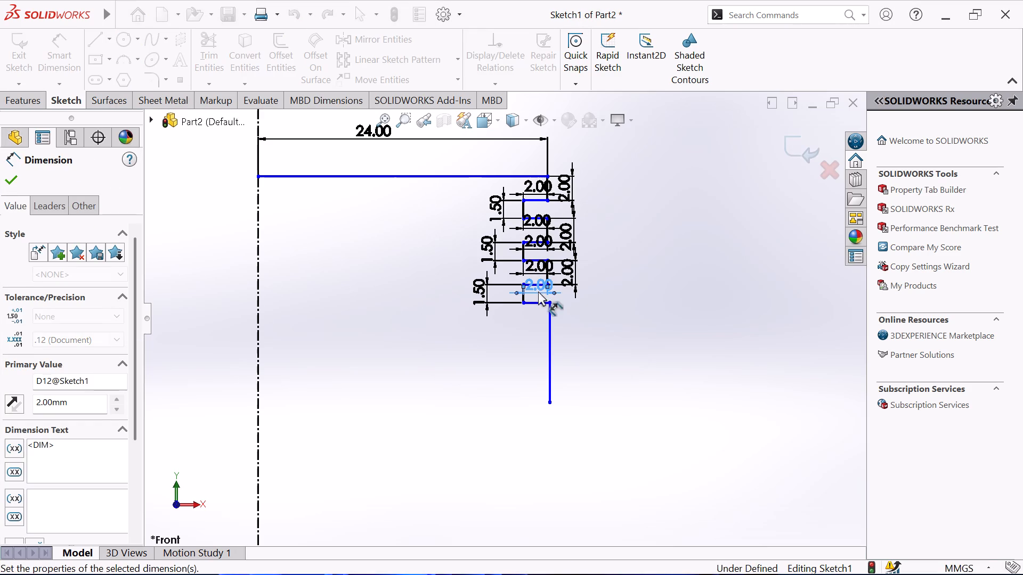
pyautogui.click(540, 304)
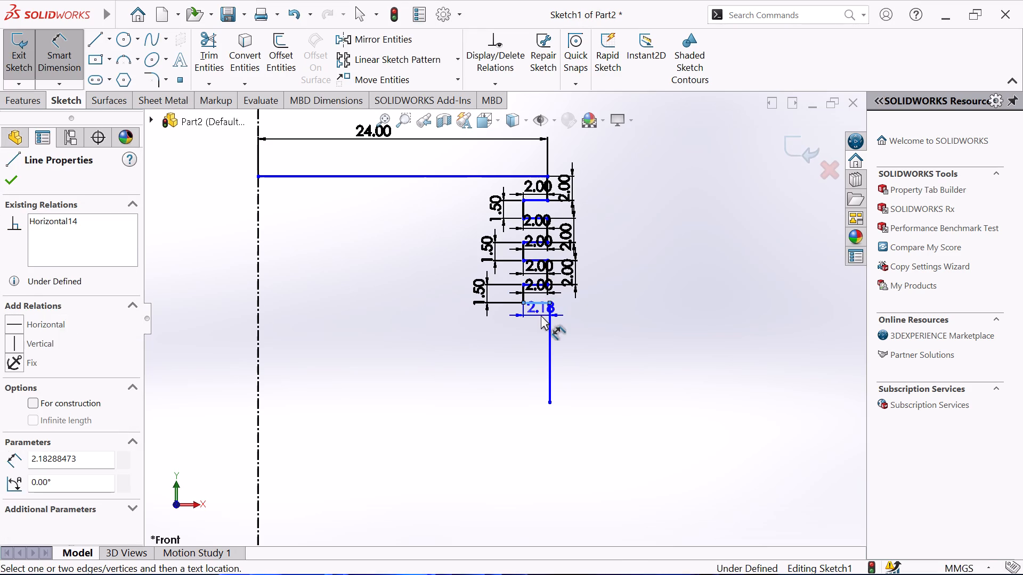
pyautogui.click(541, 315)
pyautogui.press('2')
pyautogui.press('Return')
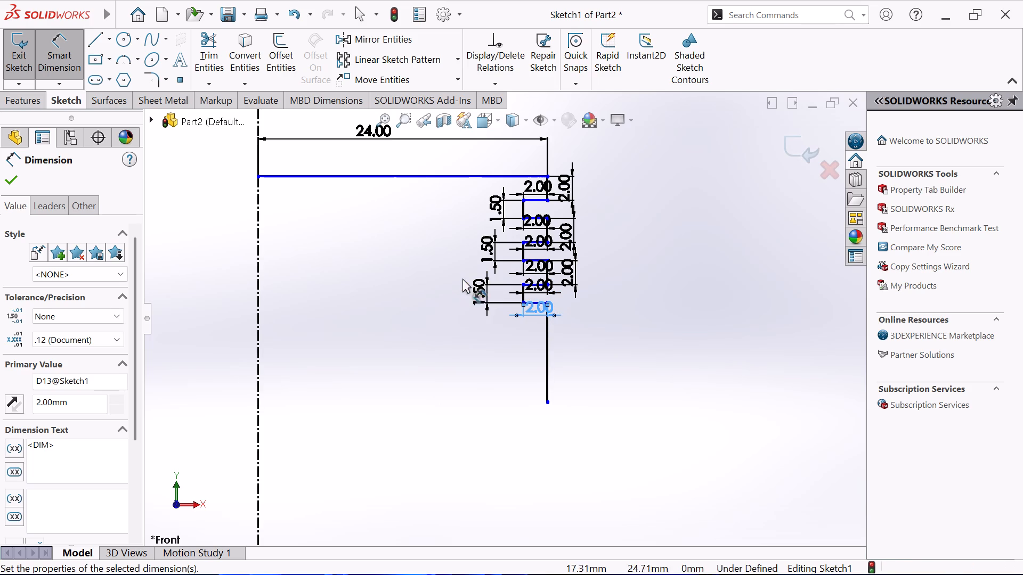
pyautogui.scroll(-2, 537, 291)
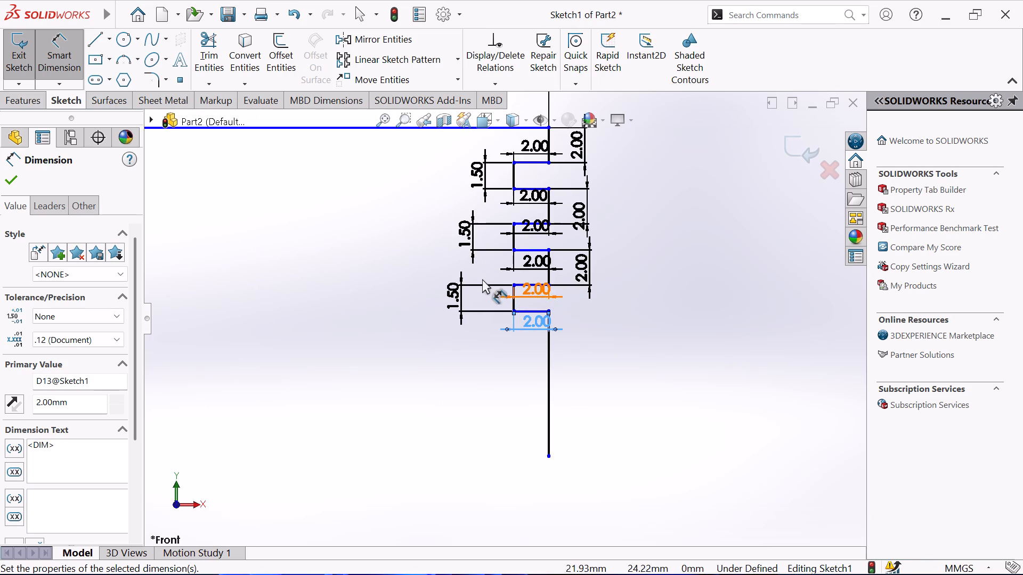
# Extend the skirt's vertical line down so its lower endpoint lies on the horizontal centerline.
pyautogui.scroll(2, 474, 277)
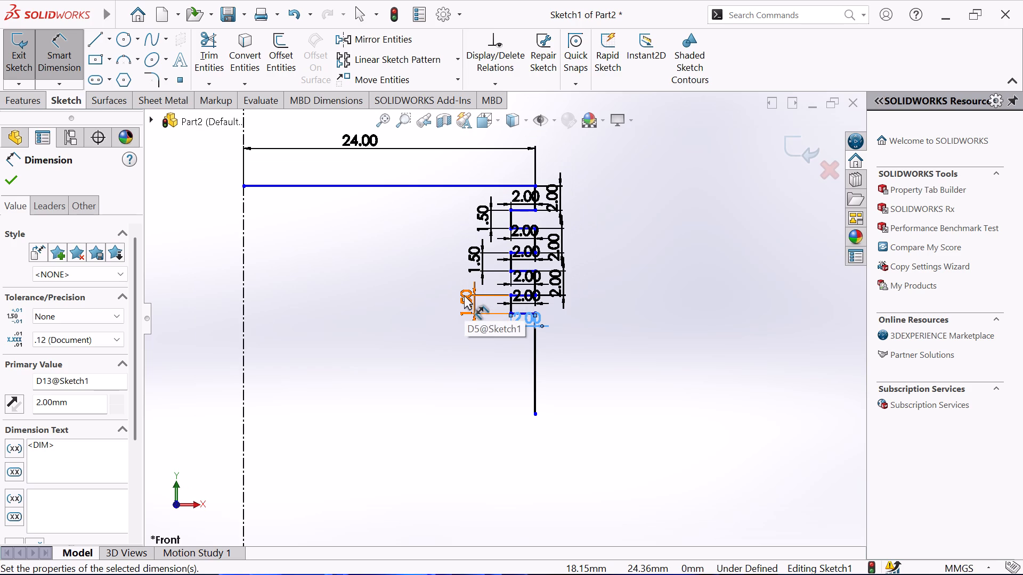
pyautogui.scroll(2, 596, 323)
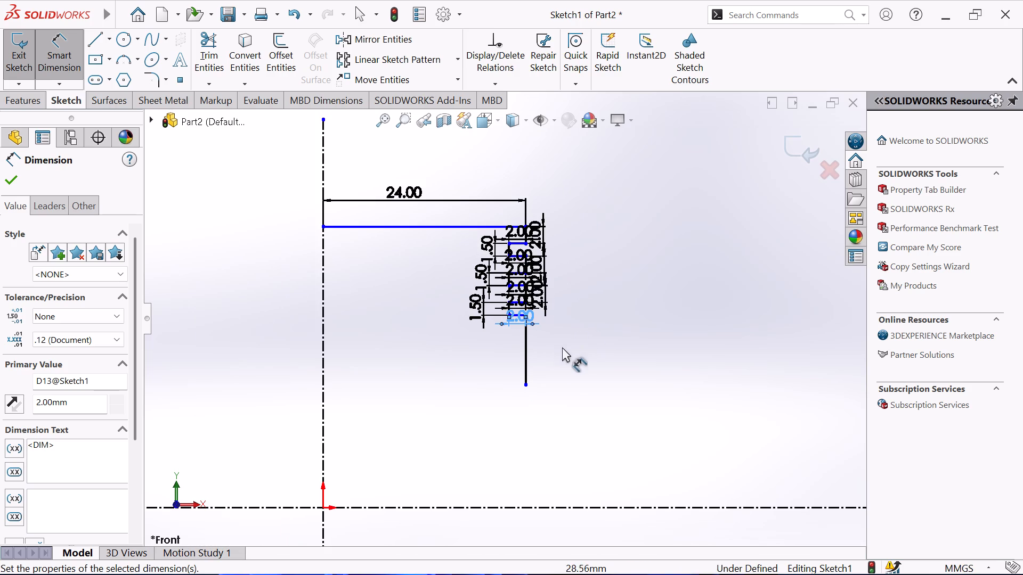
pyautogui.scroll(-1, 531, 417)
pyautogui.rightClick(477, 385)
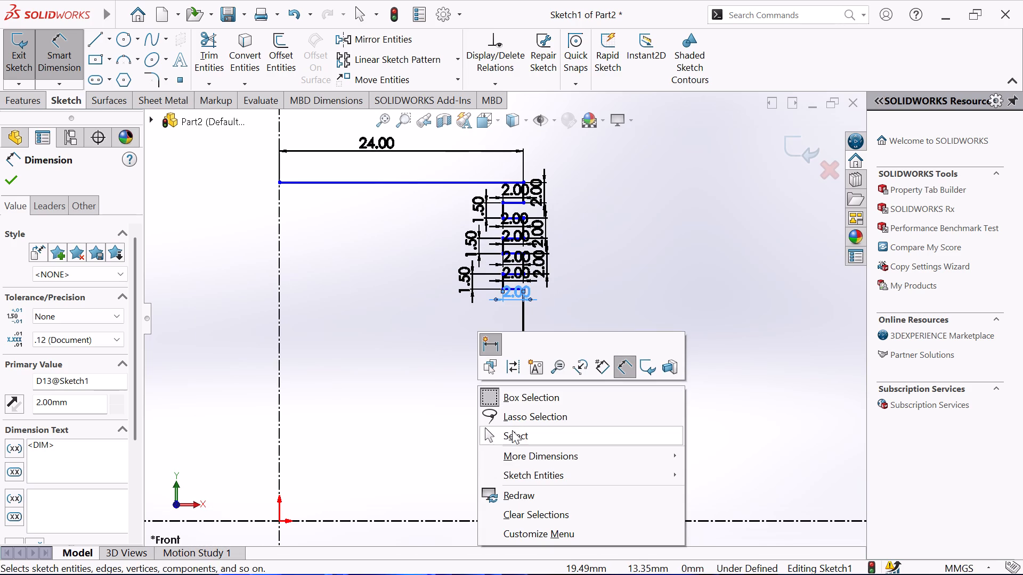
pyautogui.click(516, 434)
pyautogui.moveTo(524, 373); pyautogui.dragTo(527, 422)
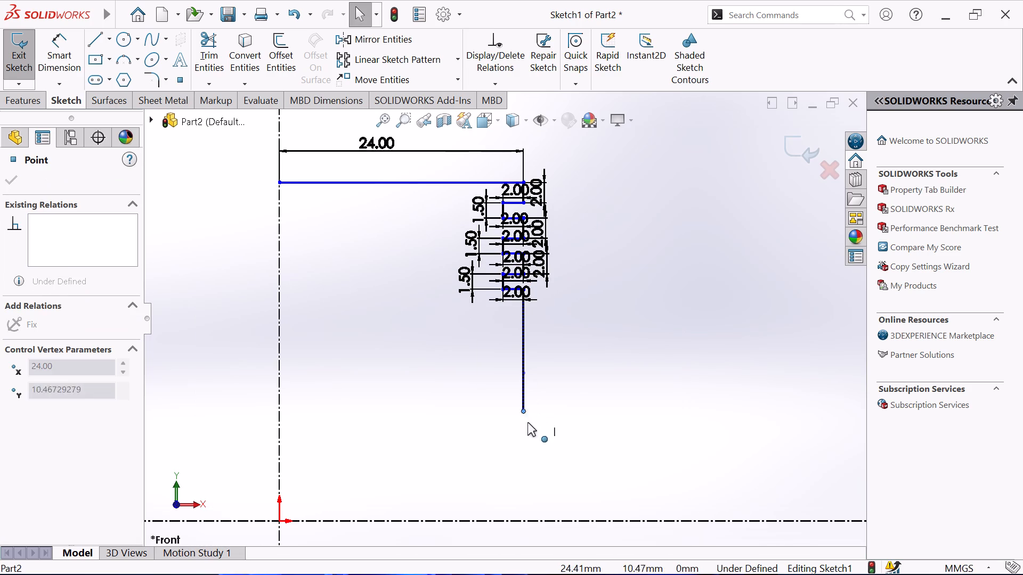
pyautogui.moveTo(527, 422); pyautogui.dragTo(532, 522)
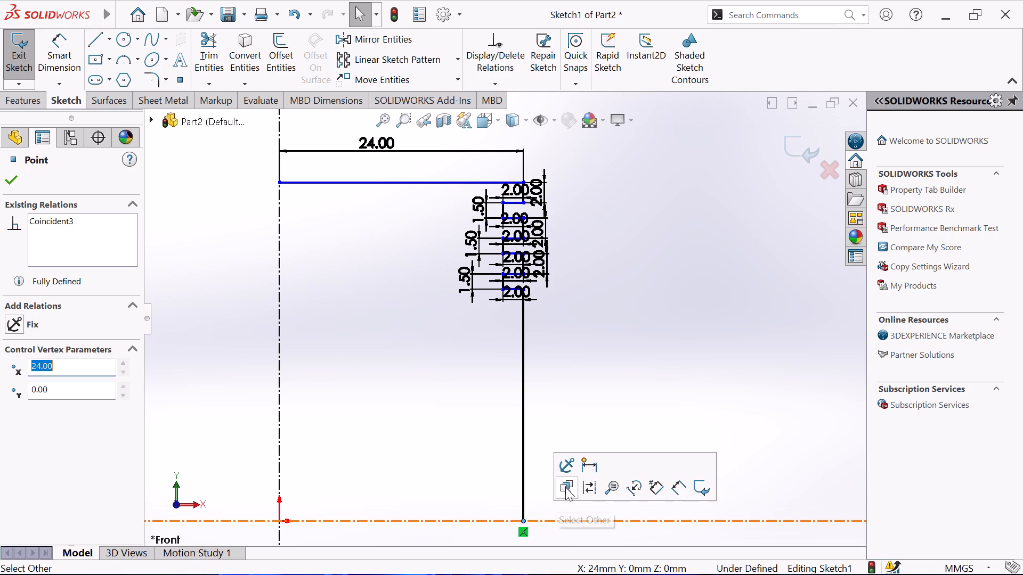
pyautogui.scroll(2, 451, 437)
pyautogui.scroll(-2, 476, 425)
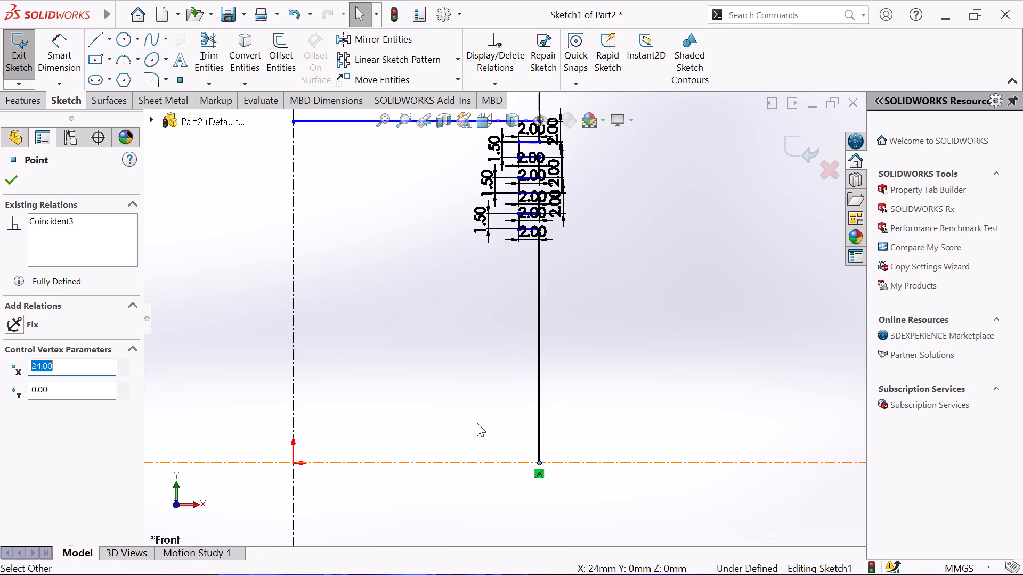
pyautogui.scroll(1, 477, 421)
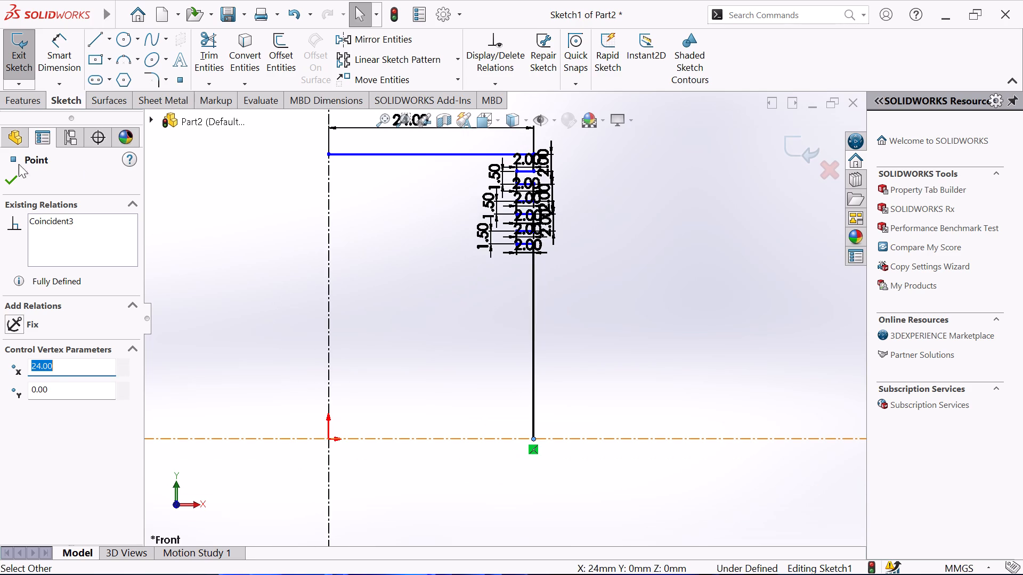
pyautogui.click(11, 178)
# Dimension the piston's overall height from the crown line to the skirt line's lower endpoint as 50 mm.
pyautogui.click(52, 48)
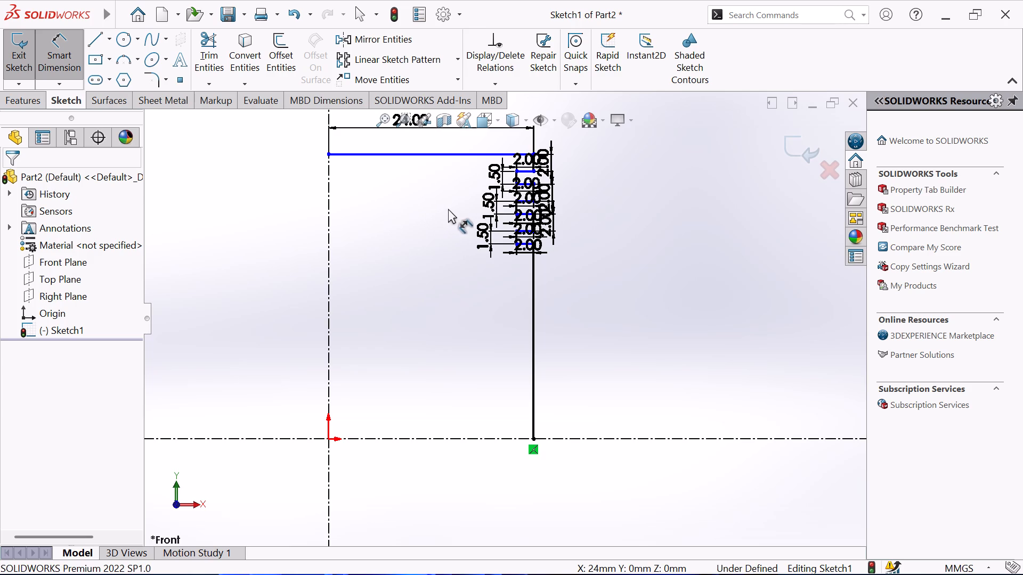
pyautogui.click(500, 155)
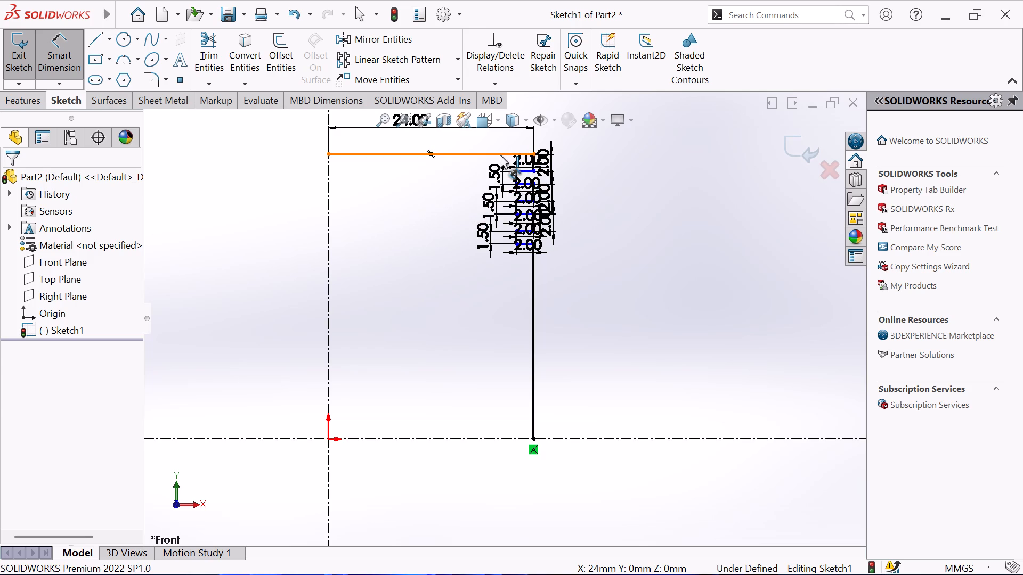
pyautogui.click(533, 438)
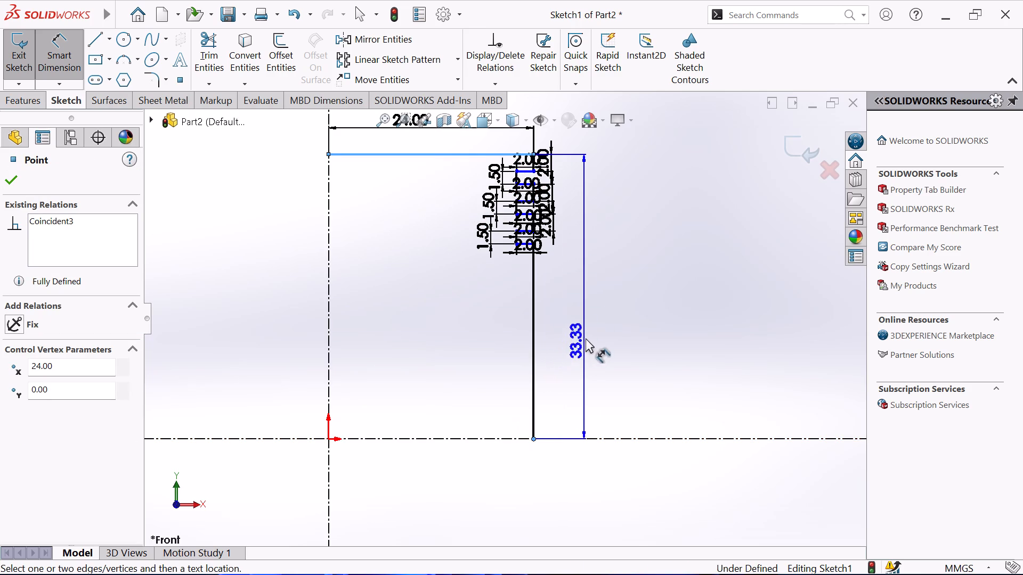
pyautogui.click(620, 316)
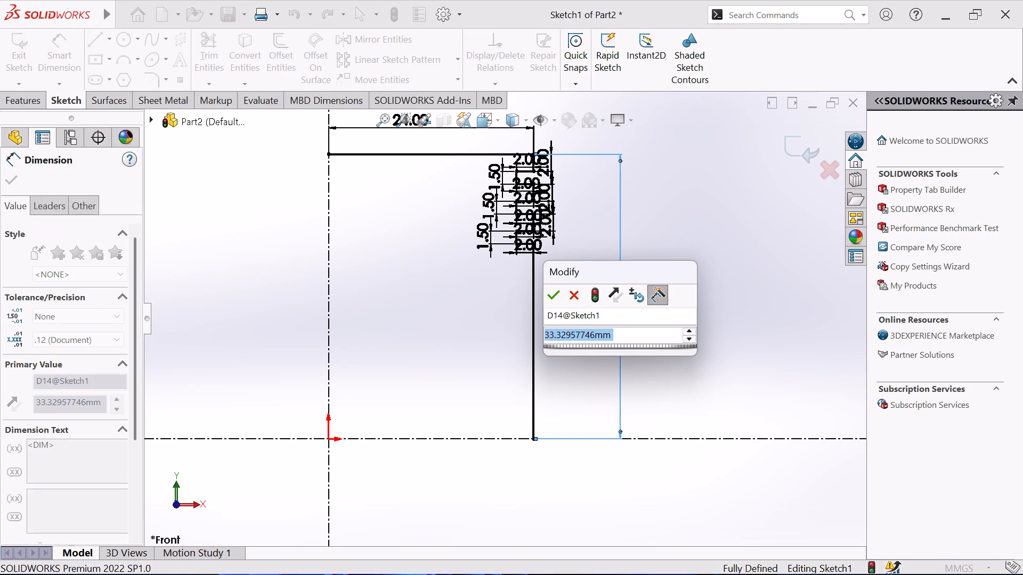
pyautogui.press('5')
pyautogui.press('0')
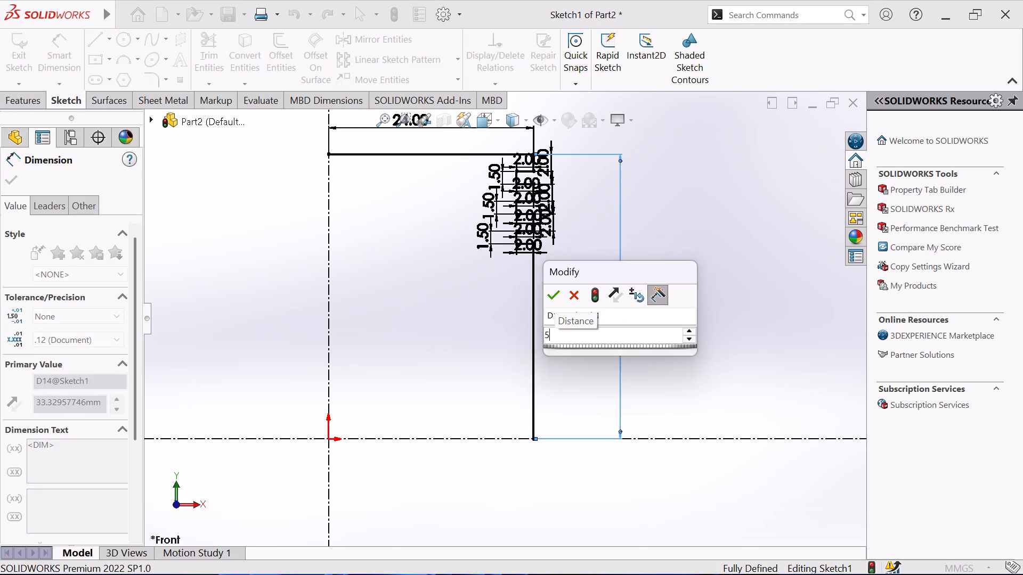
pyautogui.press('Return')
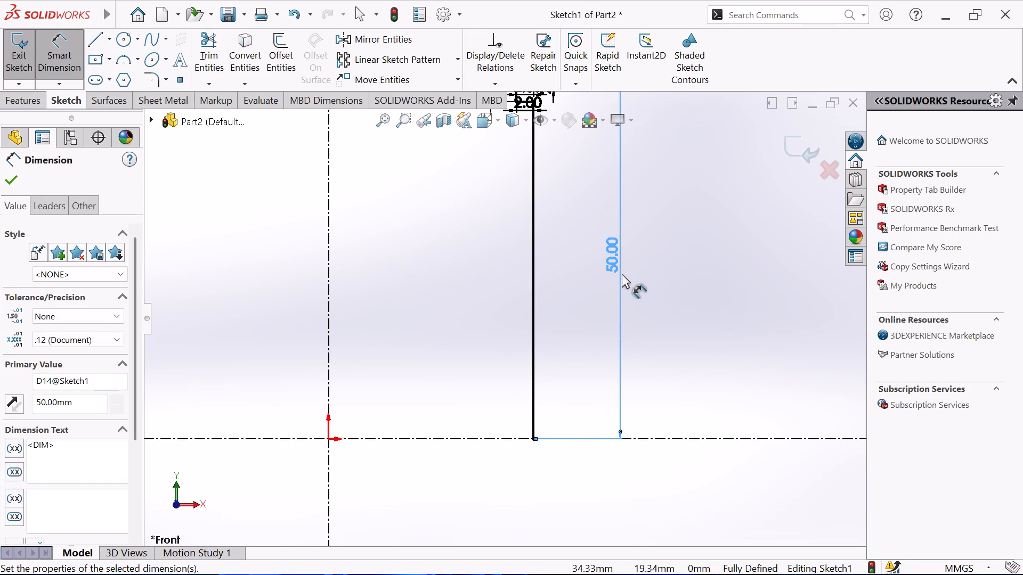
pyautogui.scroll(3, 622, 274)
pyautogui.scroll(1, 563, 224)
pyautogui.scroll(-1, 533, 203)
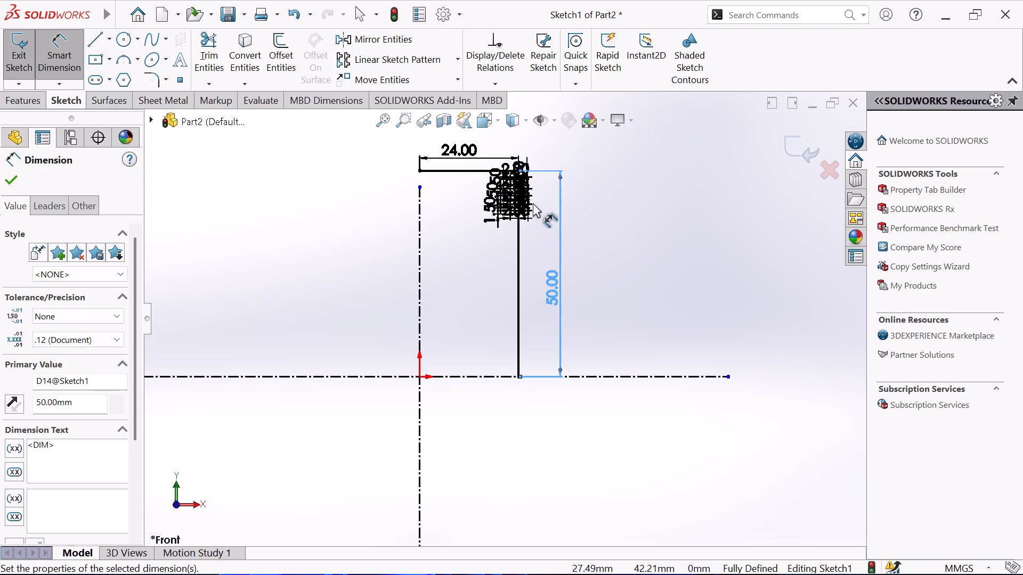
pyautogui.scroll(-3, 504, 195)
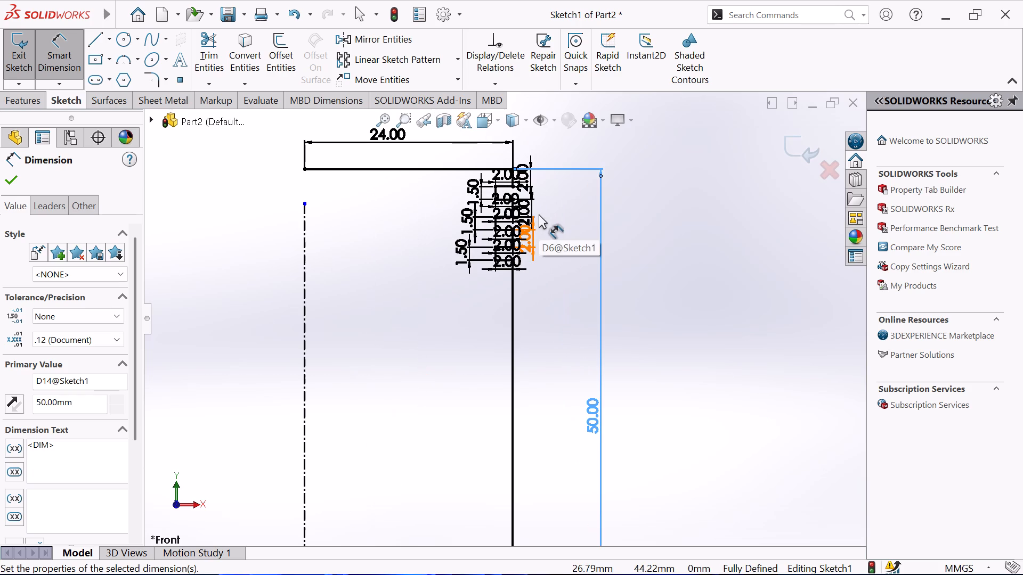
pyautogui.scroll(1, 541, 226)
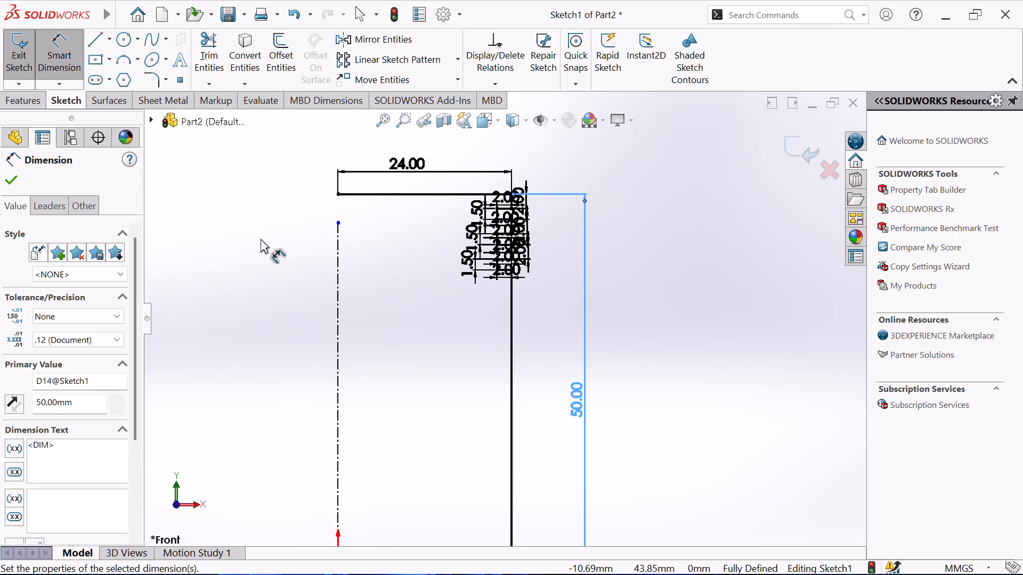
pyautogui.rightClick(259, 237)
pyautogui.click(299, 286)
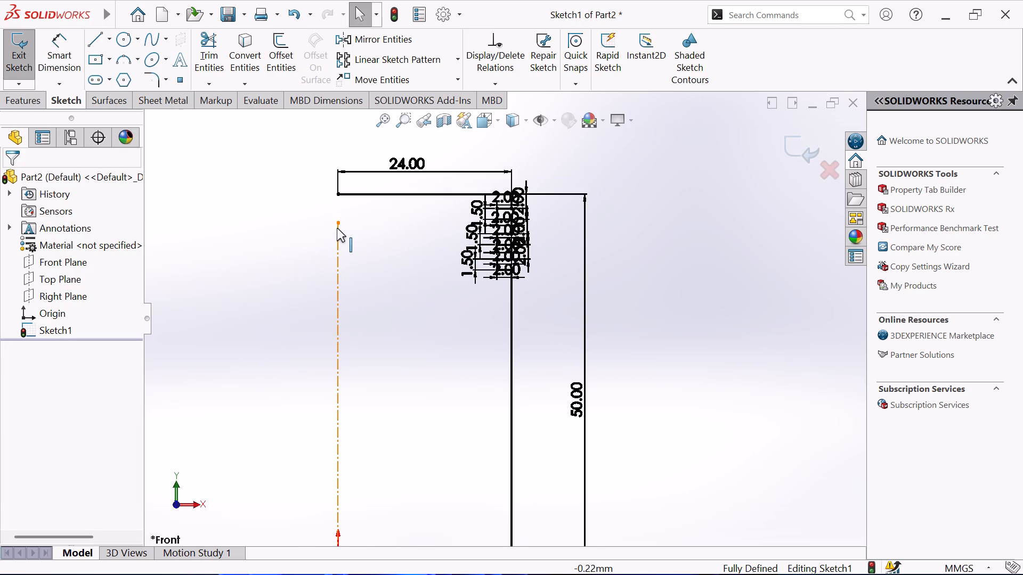
# Stretch the vertical centerline's upper endpoint past the crown line, to about 55 mm above the origin.
pyautogui.moveTo(338, 224); pyautogui.dragTo(342, 195)
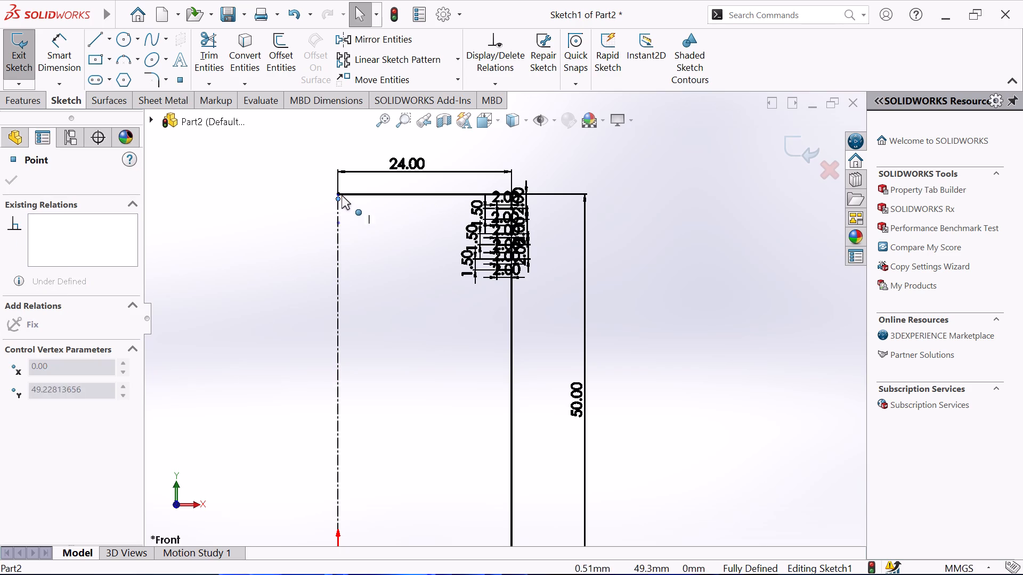
pyautogui.moveTo(342, 195); pyautogui.dragTo(342, 155)
# Close the profile with a line from the crown line's inner end down to the origin and across to the skirt's lower endpoint.
pyautogui.scroll(2, 381, 253)
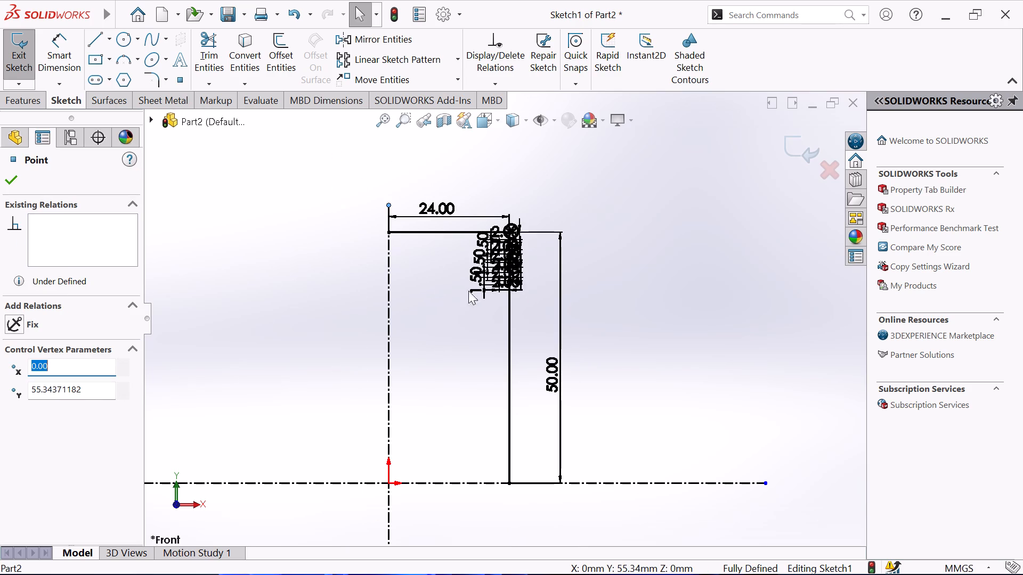
pyautogui.scroll(-2, 526, 345)
pyautogui.scroll(-1, 525, 221)
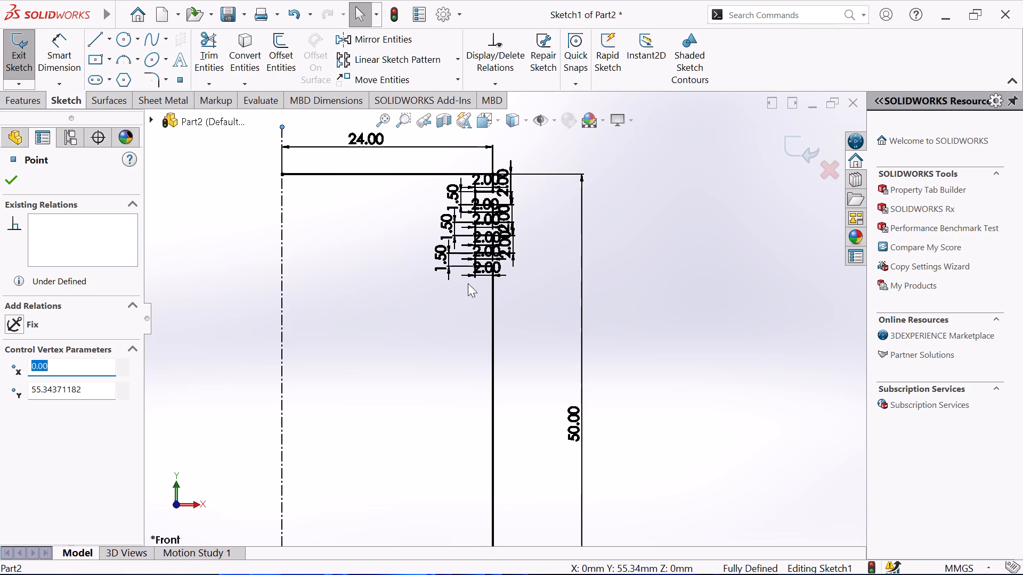
pyautogui.scroll(1, 468, 283)
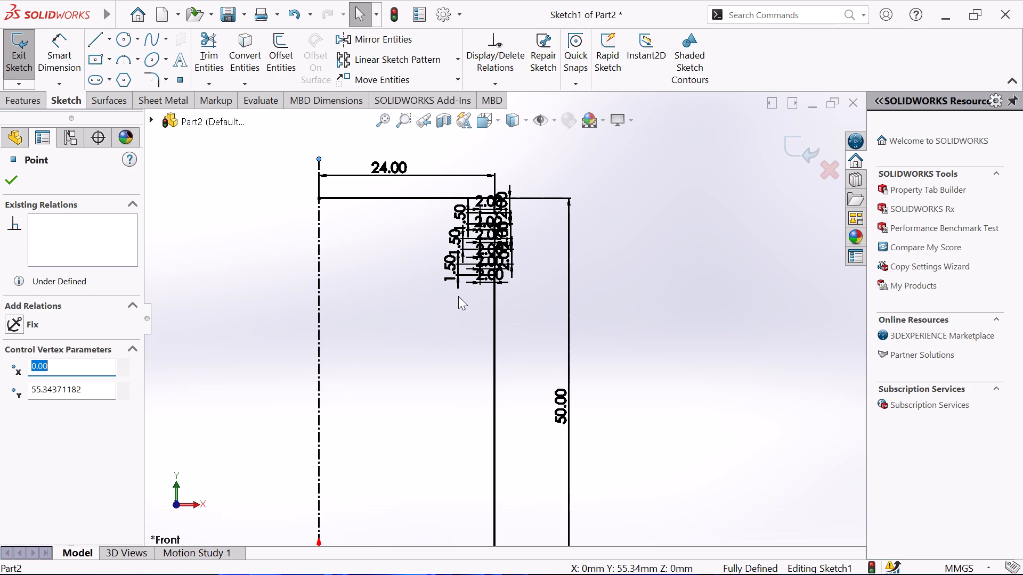
pyautogui.scroll(3, 458, 296)
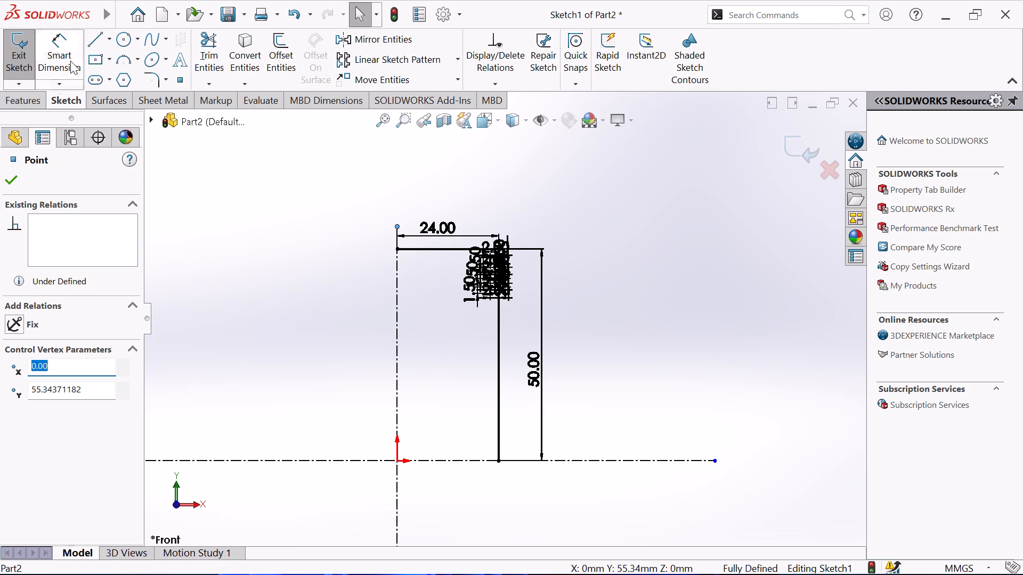
pyautogui.click(94, 41)
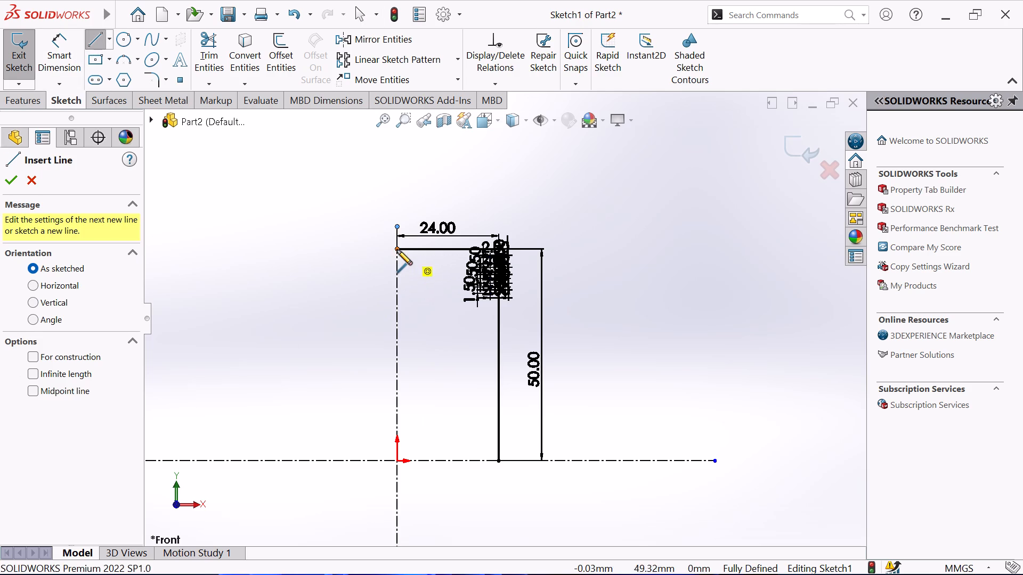
pyautogui.click(397, 247)
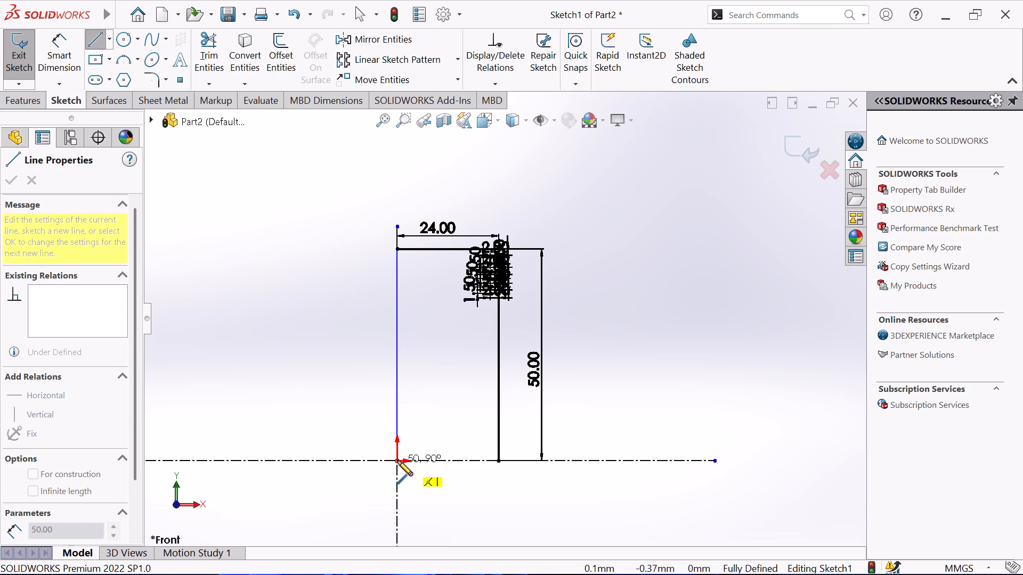
pyautogui.click(397, 461)
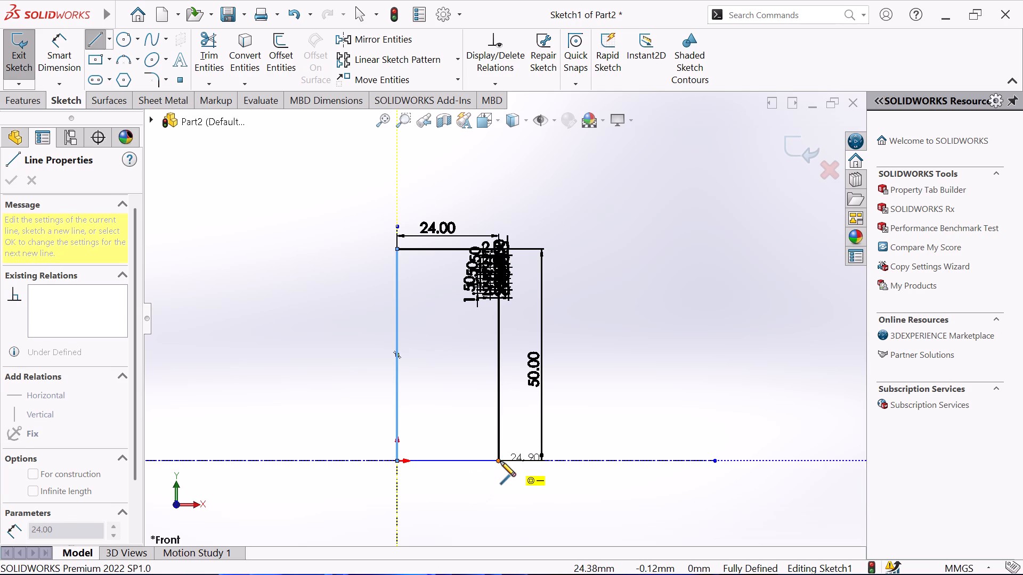
pyautogui.click(500, 462)
pyautogui.rightClick(446, 406)
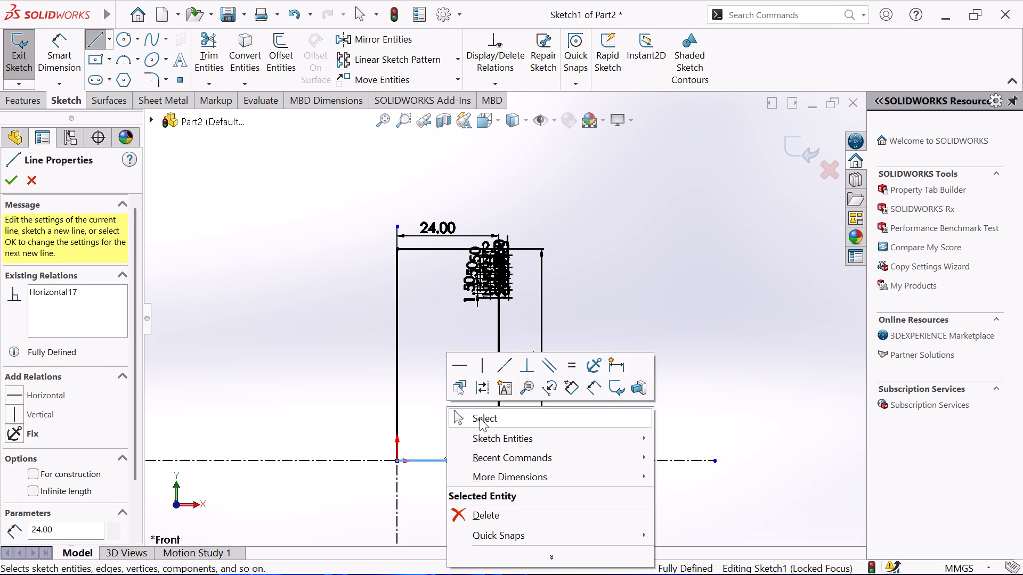
pyautogui.click(480, 419)
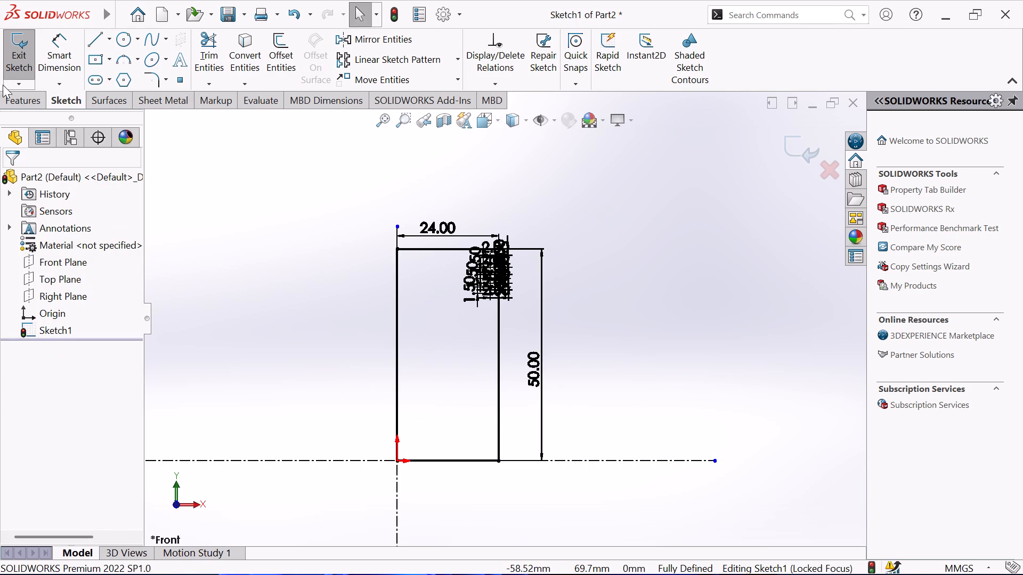
# Revolve the closed profile 360 degrees about the vertical centerline to form the solid piston body.
pyautogui.click(15, 100)
pyautogui.click(78, 50)
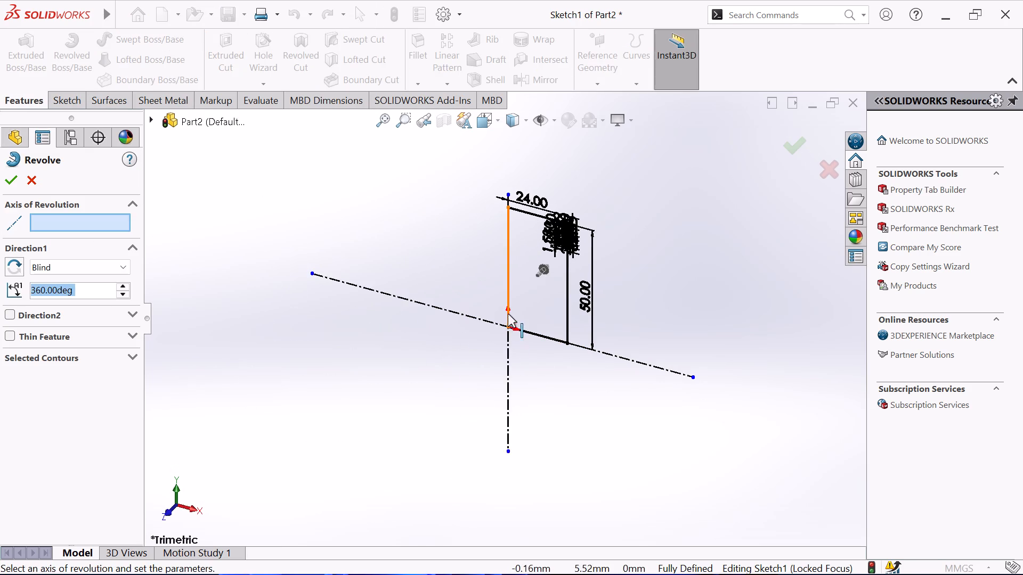
pyautogui.click(510, 347)
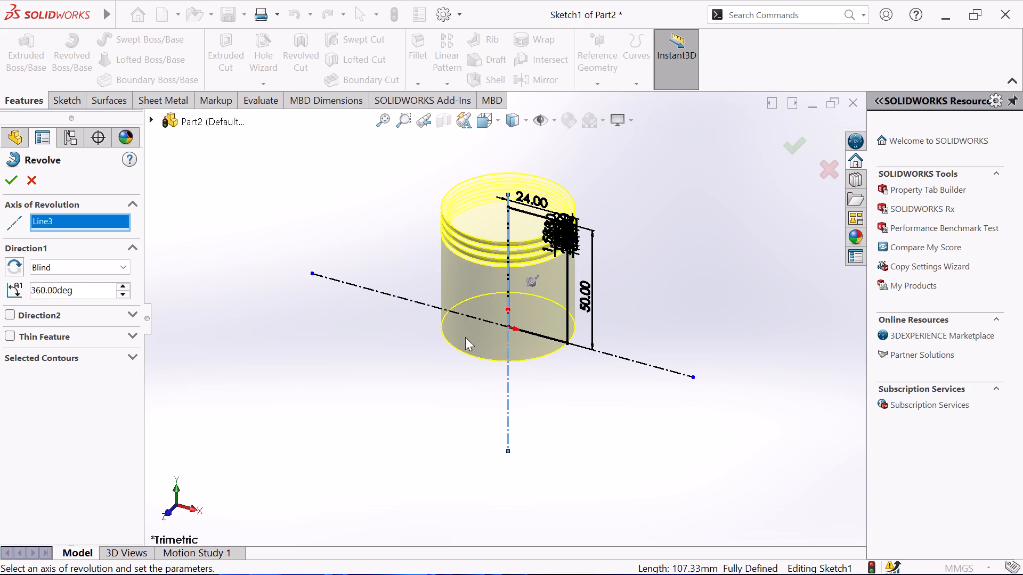
pyautogui.click(9, 180)
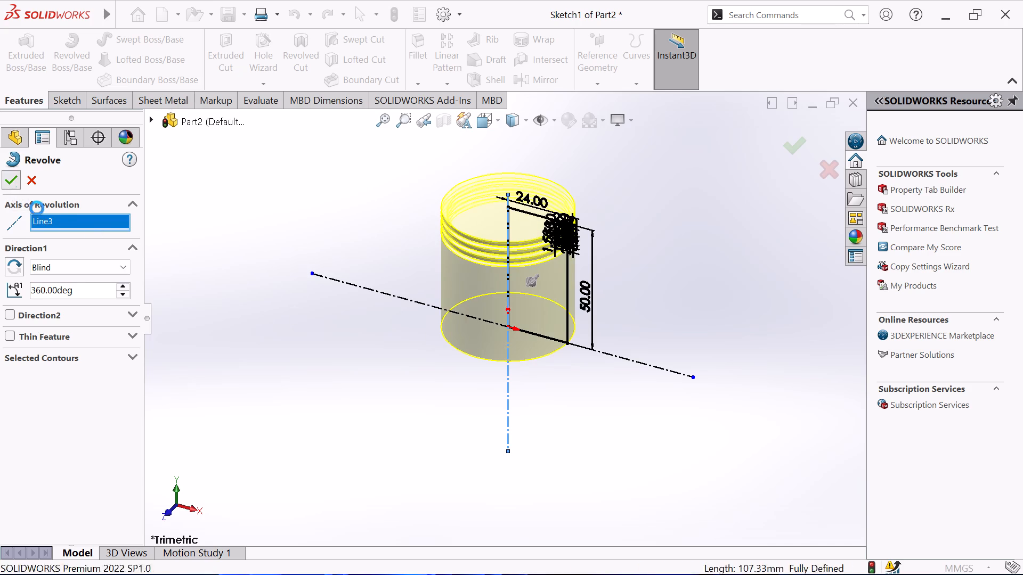
pyautogui.click(265, 387)
# Open a new sketch on the Right Plane of the piston body.
pyautogui.moveTo(281, 381); pyautogui.dragTo(304, 345, button='middle')
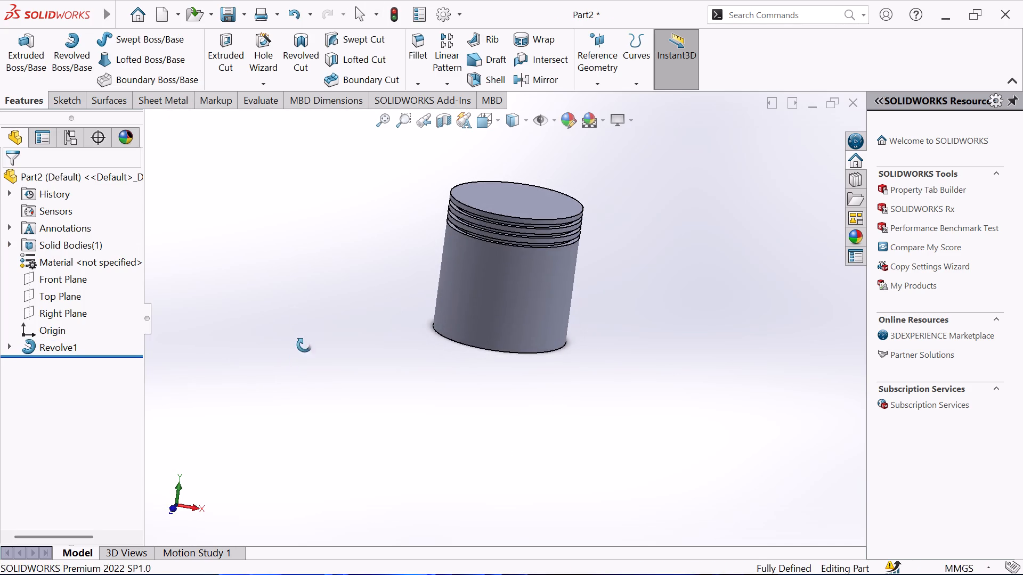
pyautogui.moveTo(304, 345); pyautogui.dragTo(318, 333, button='middle')
pyautogui.middleClick(318, 333)
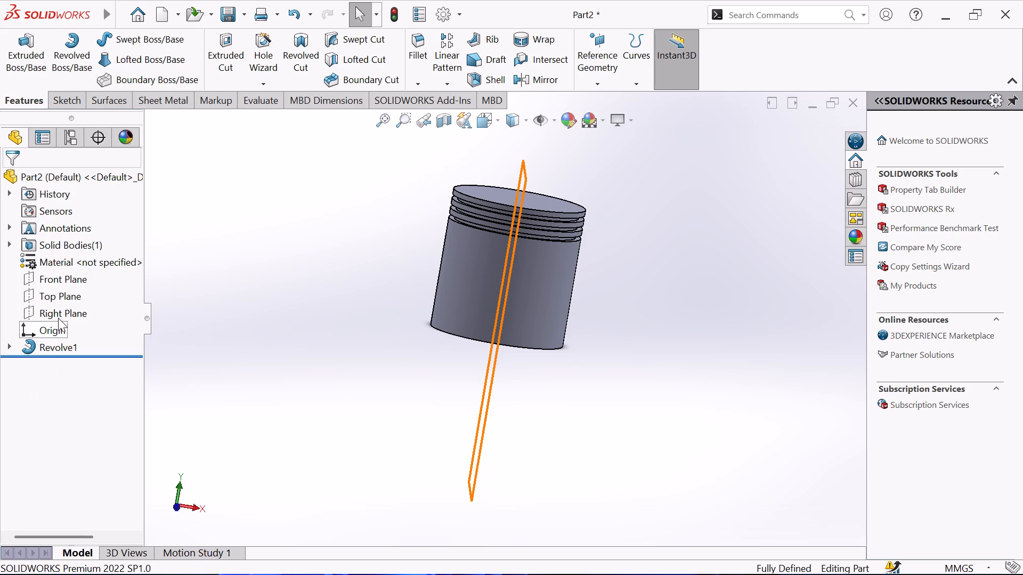
pyautogui.click(60, 317)
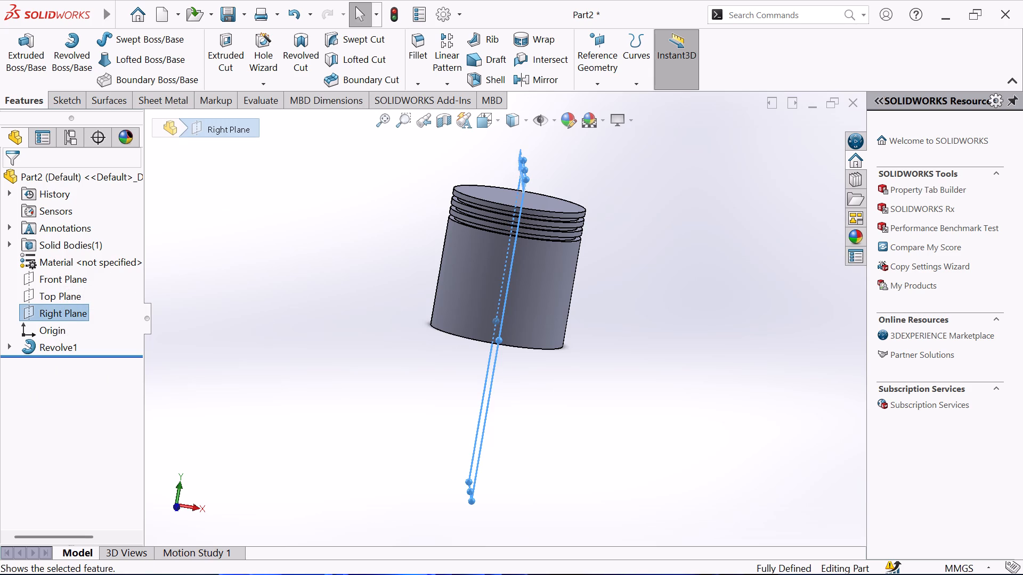
pyautogui.click(67, 114)
pyautogui.click(67, 105)
pyautogui.click(21, 60)
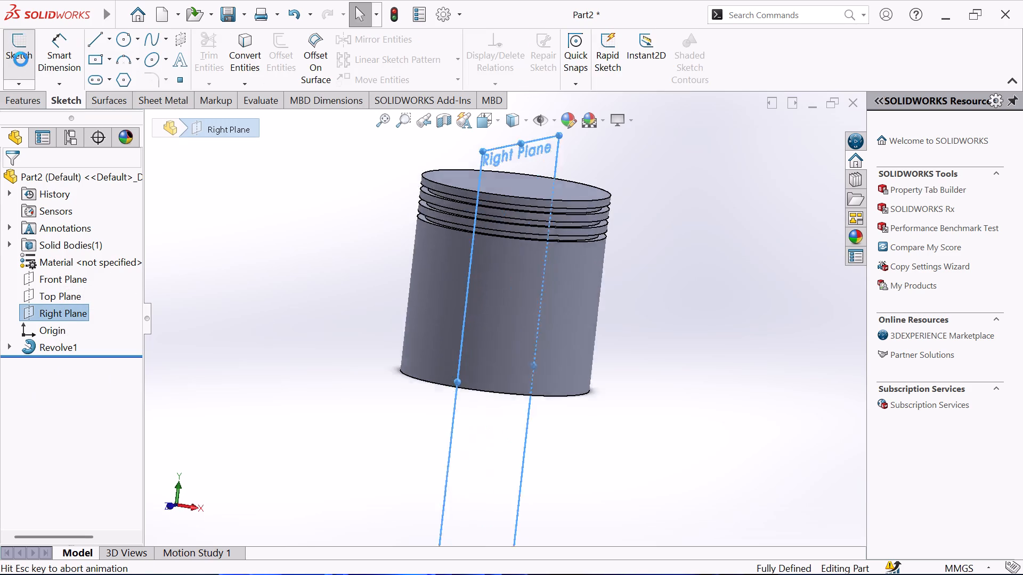
pyautogui.scroll(2, 569, 217)
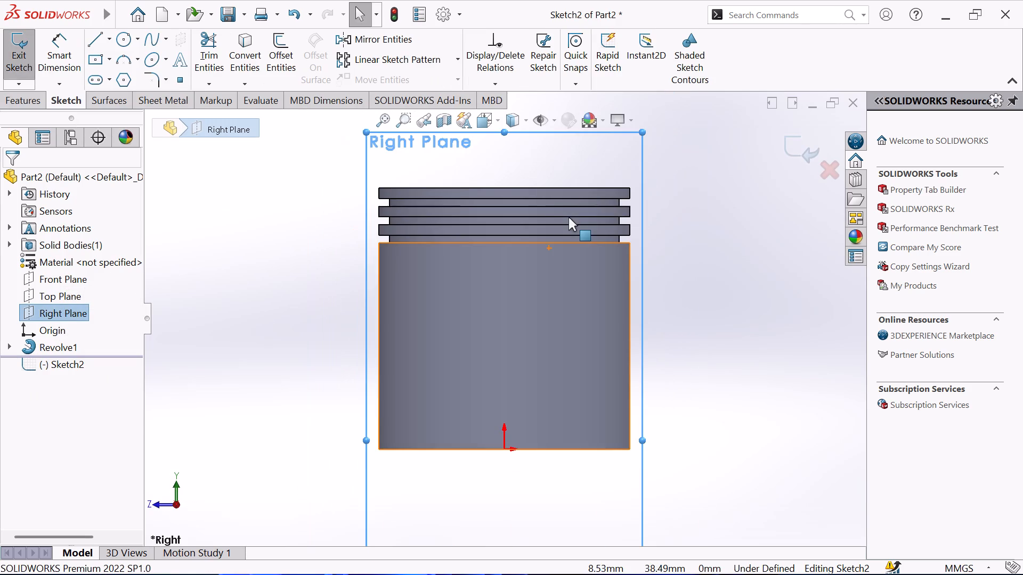
# Draw a vertical centerline about 61 mm long through the origin, from above the piston crown to below the skirt.
pyautogui.scroll(-1, 549, 204)
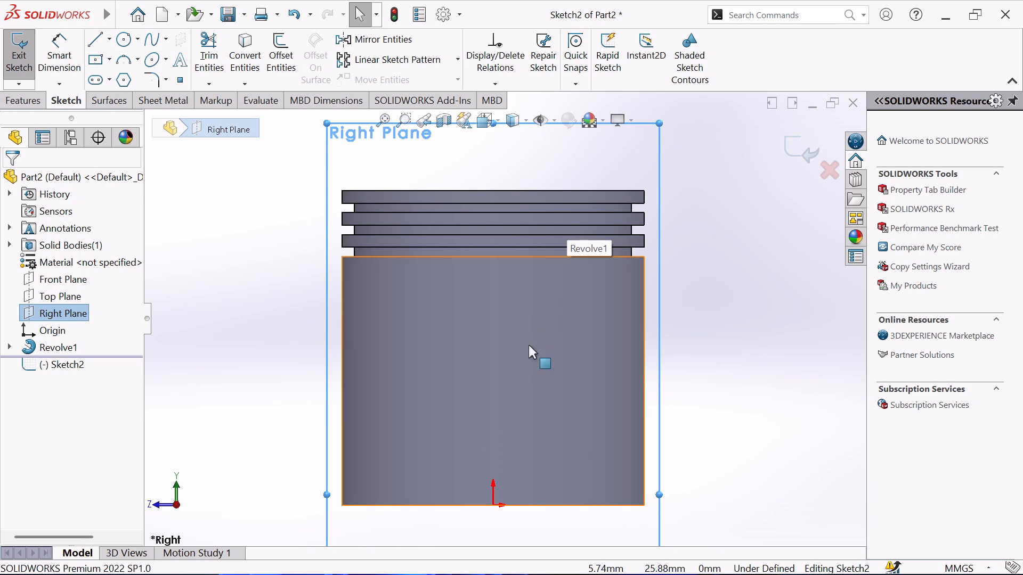
pyautogui.click(111, 40)
pyautogui.click(96, 73)
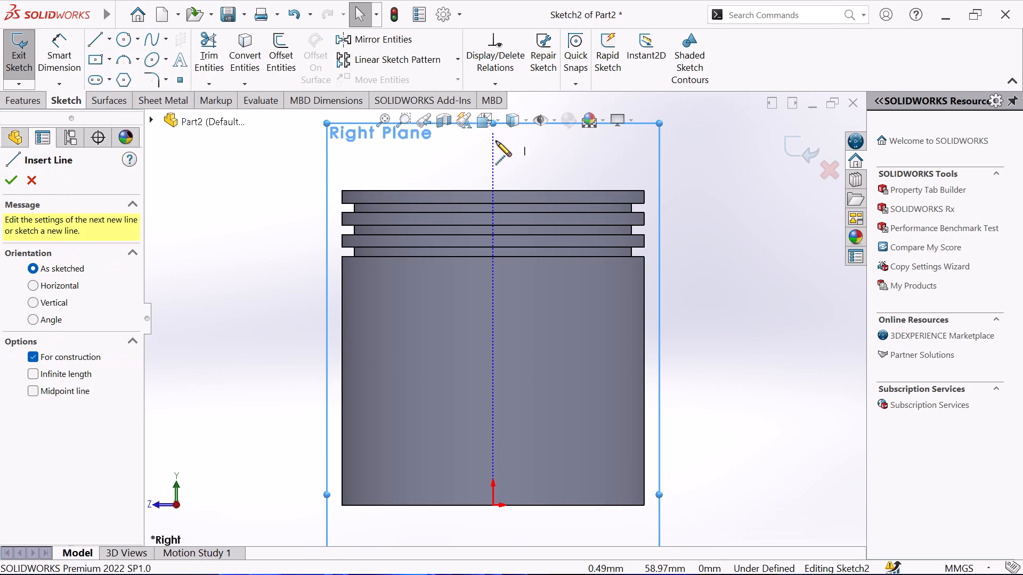
pyautogui.click(493, 152)
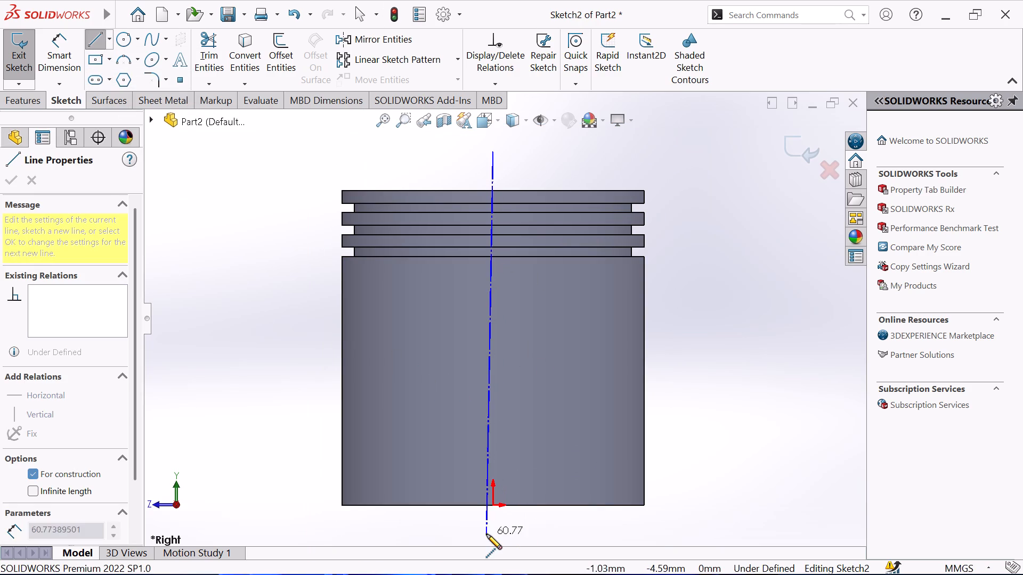
pyautogui.click(493, 535)
pyautogui.rightClick(697, 422)
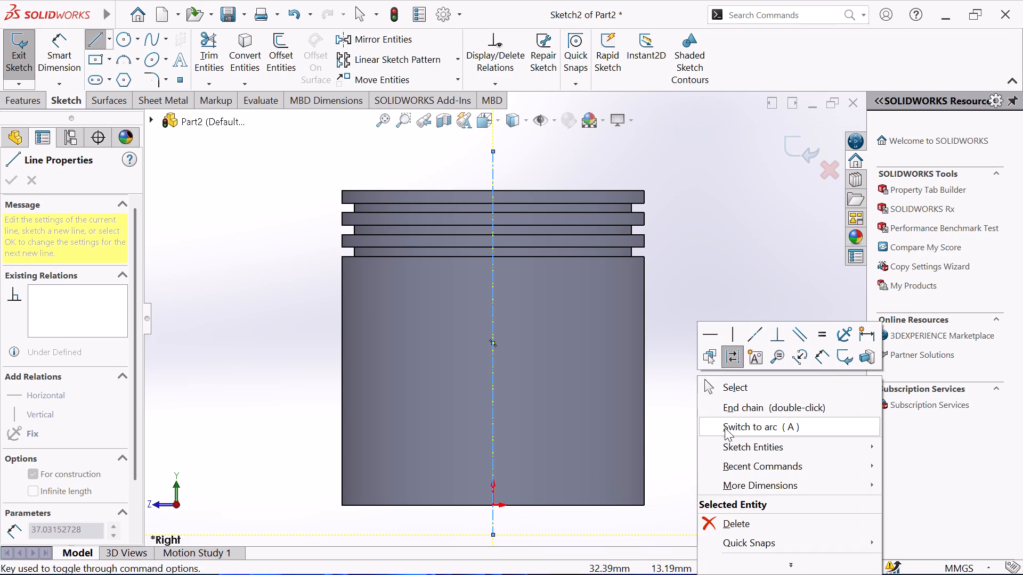
pyautogui.click(739, 391)
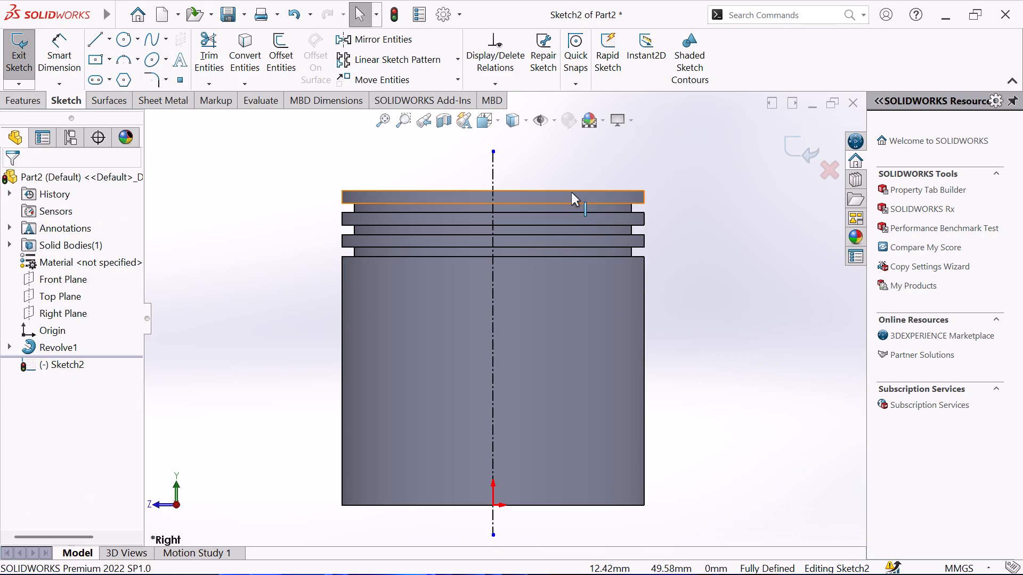
# Convert the piston's top crown edge into a sketch line.
pyautogui.click(571, 191)
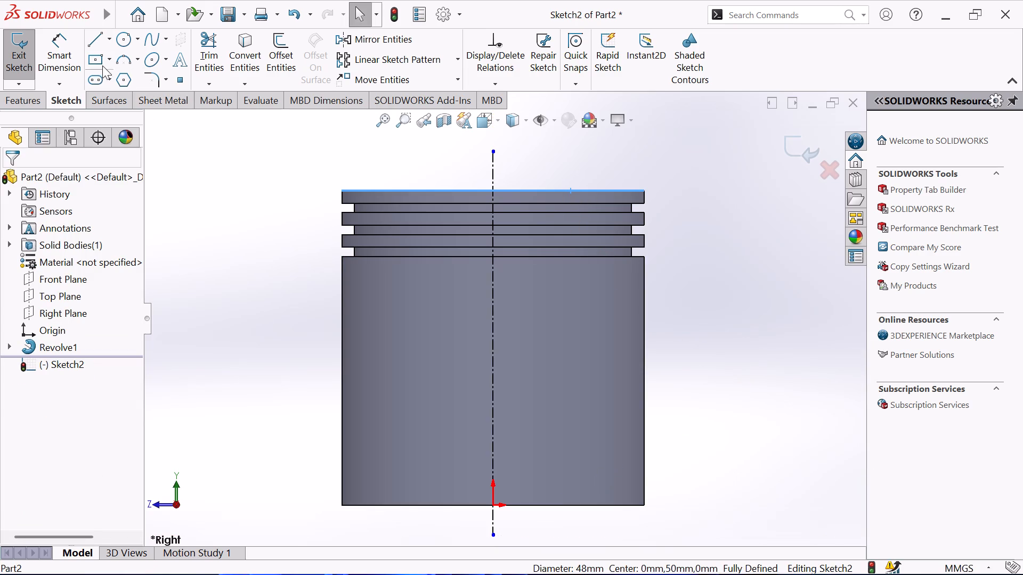
pyautogui.click(234, 55)
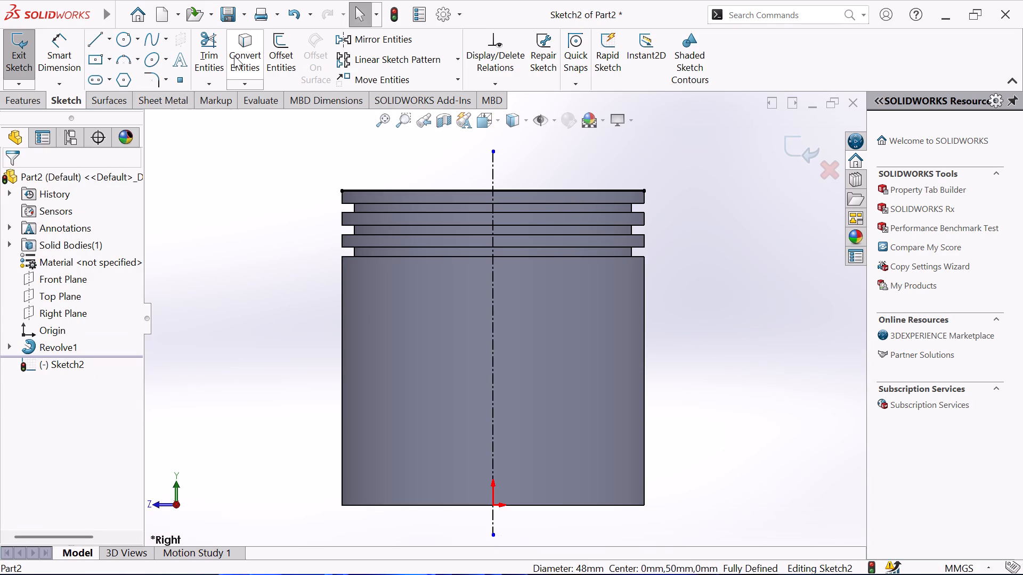
# Sketch a three-point arc, radius about 112 mm, from the crown line's negative-Z end to the centerline about 3 mm above the crown.
pyautogui.click(124, 60)
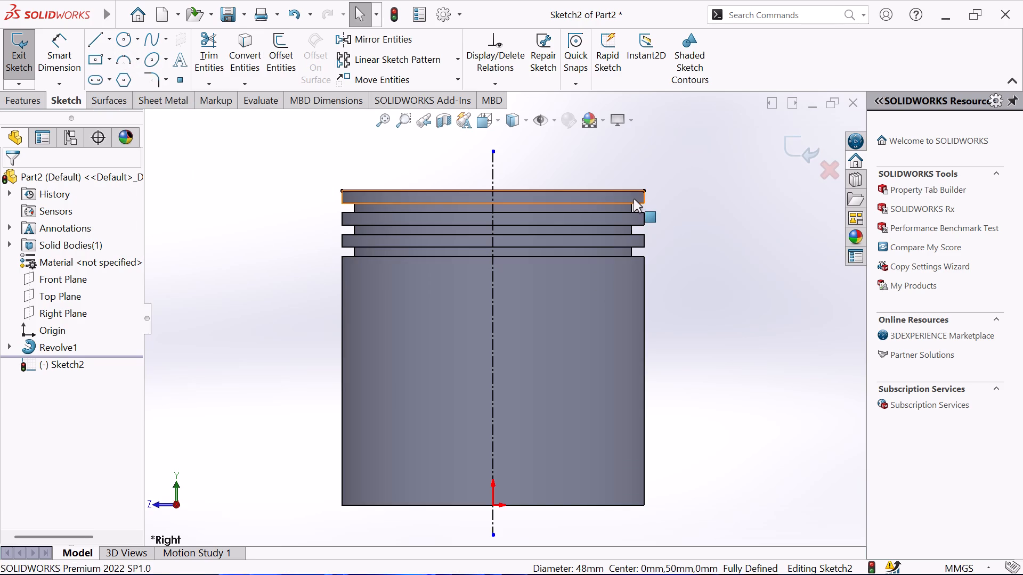
pyautogui.click(644, 192)
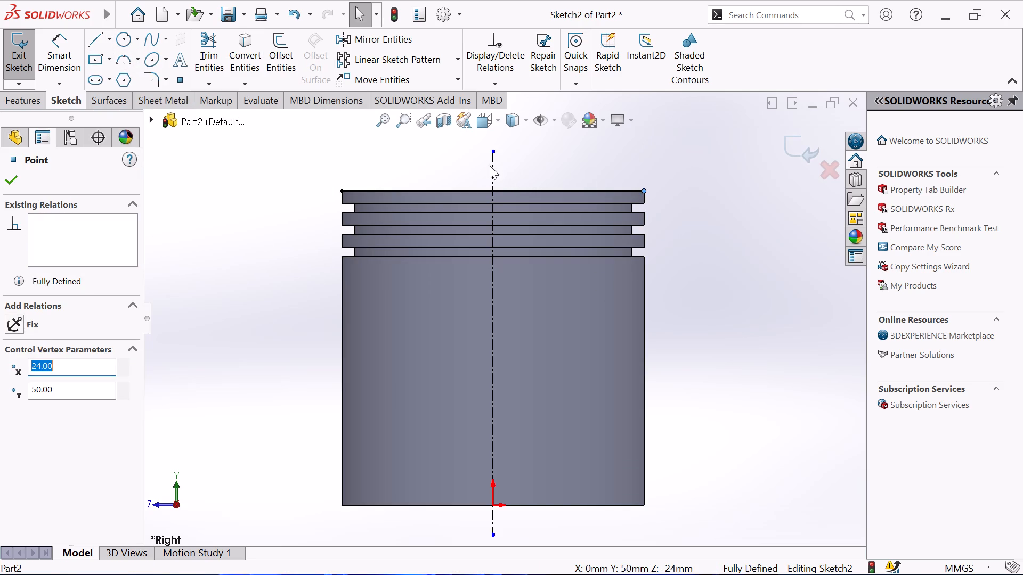
pyautogui.click(120, 58)
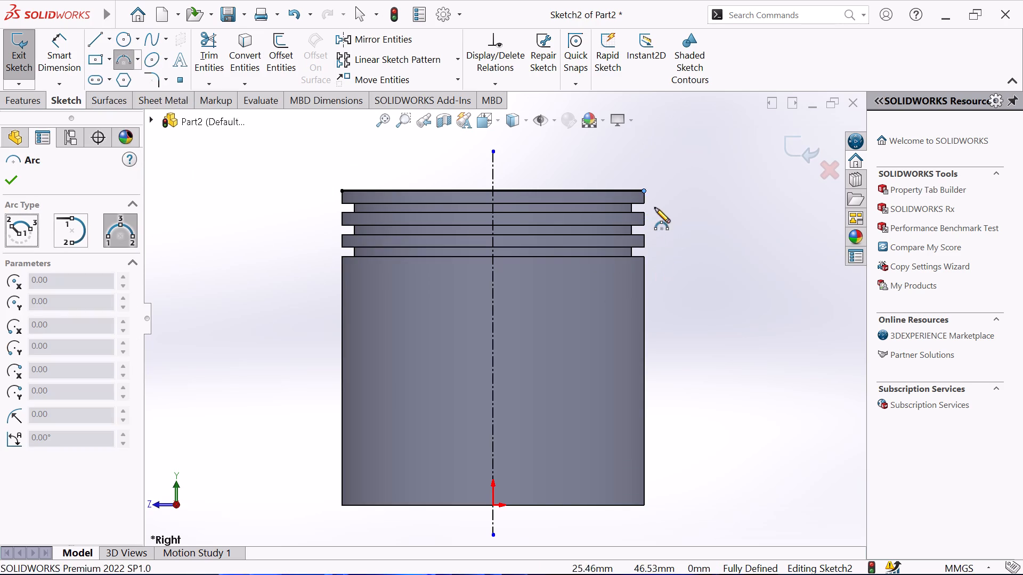
pyautogui.click(644, 190)
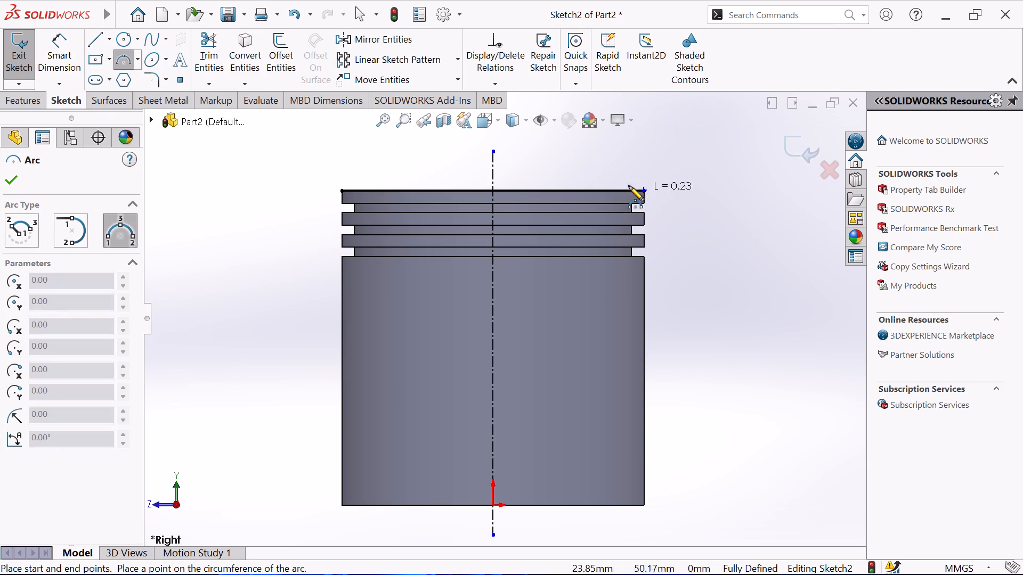
pyautogui.click(493, 171)
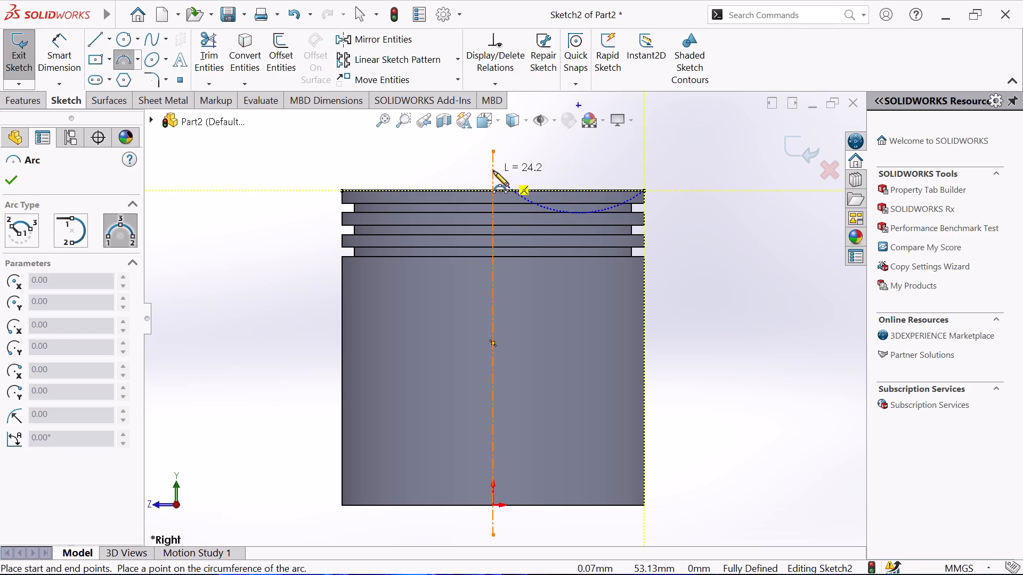
pyautogui.click(541, 174)
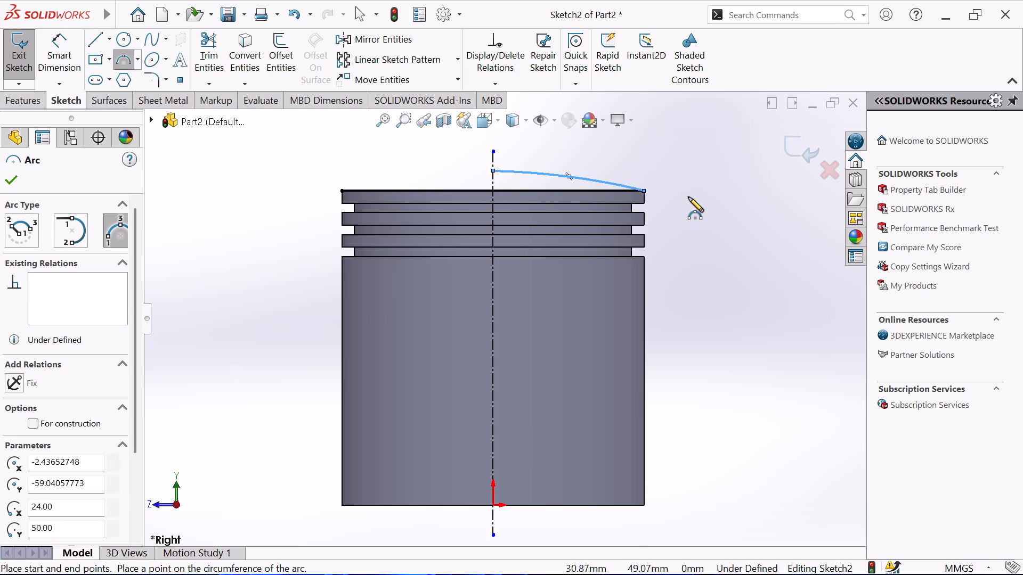
pyautogui.rightClick(689, 197)
pyautogui.click(710, 211)
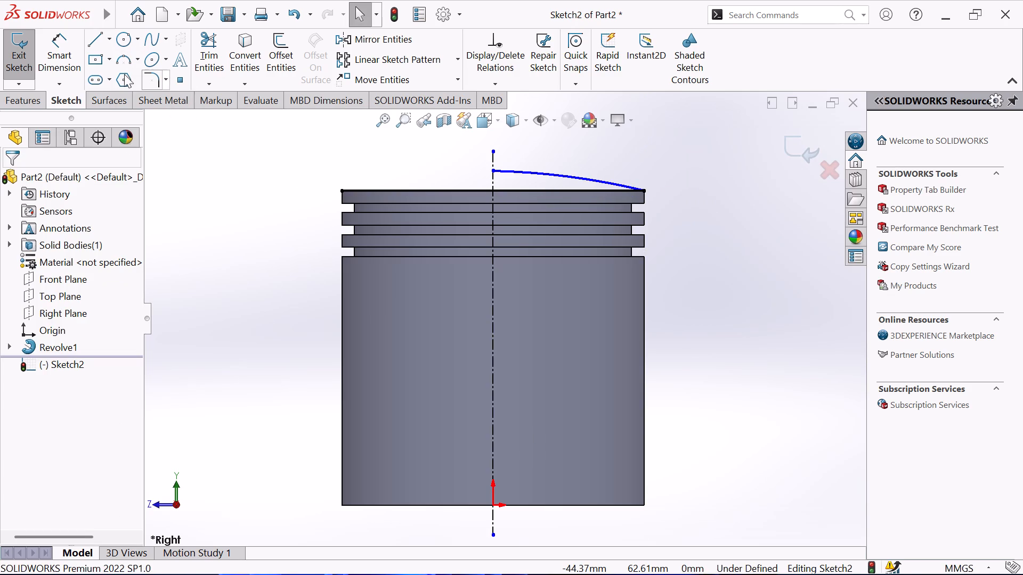
# Dimension the height of the arc's centerline endpoint above the crown line as 3 mm.
pyautogui.click(64, 59)
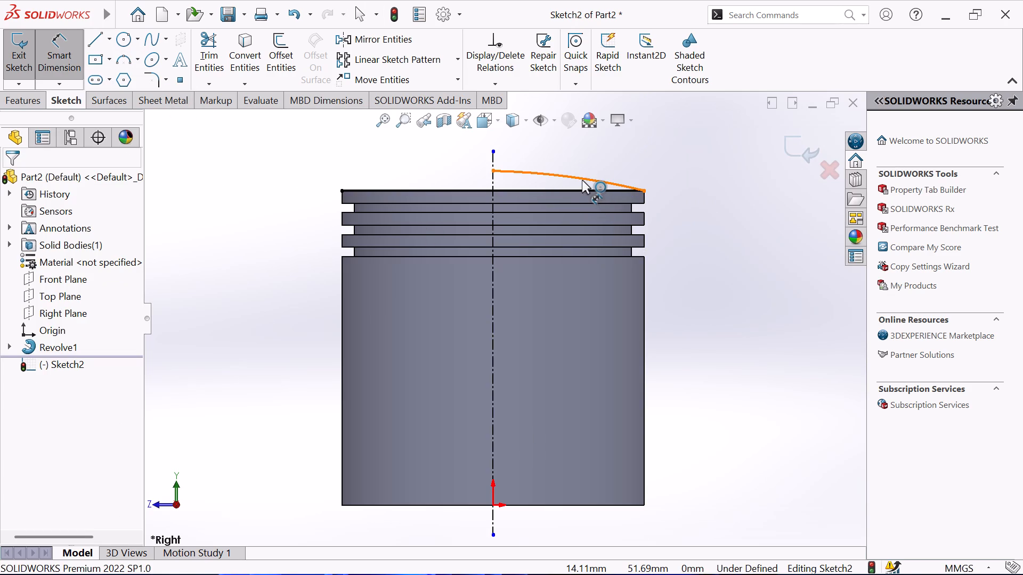
pyautogui.click(582, 180)
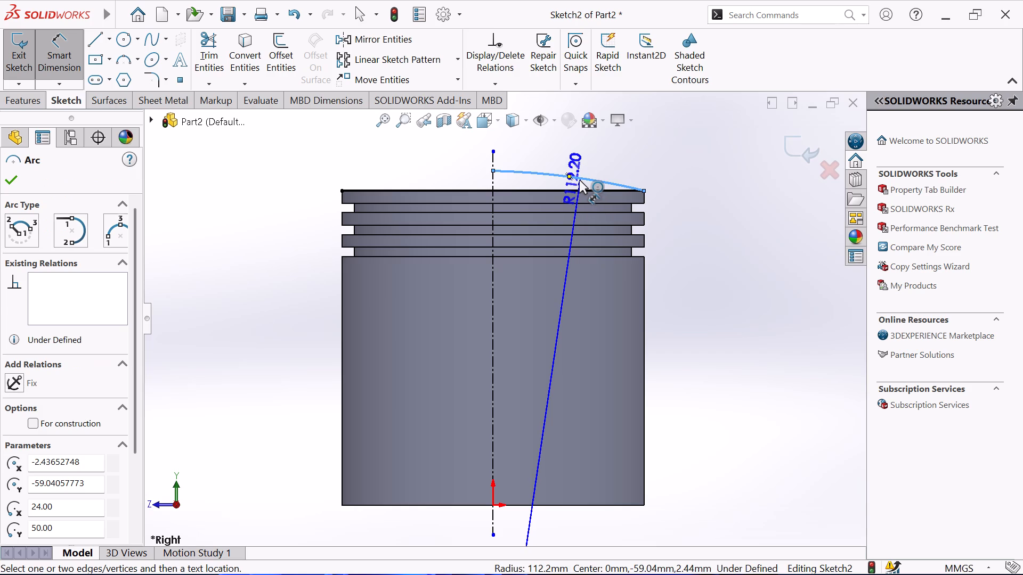
pyautogui.press('Escape')
pyautogui.click(492, 170)
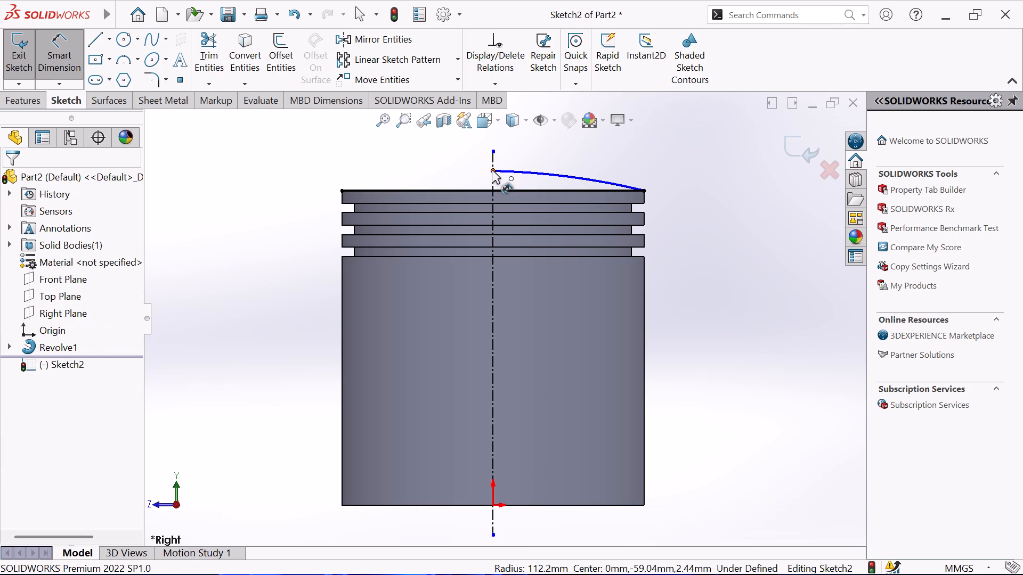
pyautogui.click(492, 190)
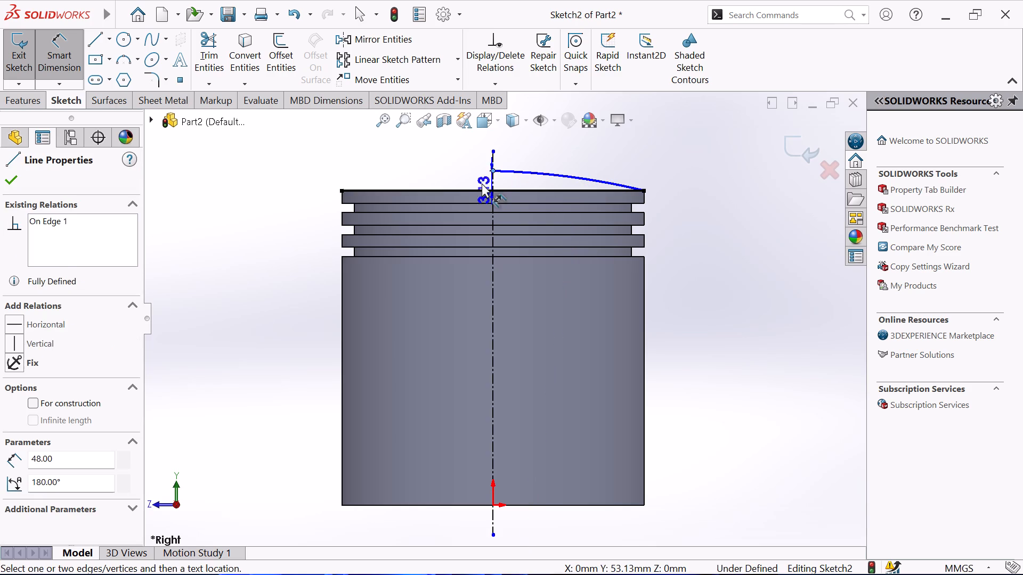
pyautogui.click(457, 176)
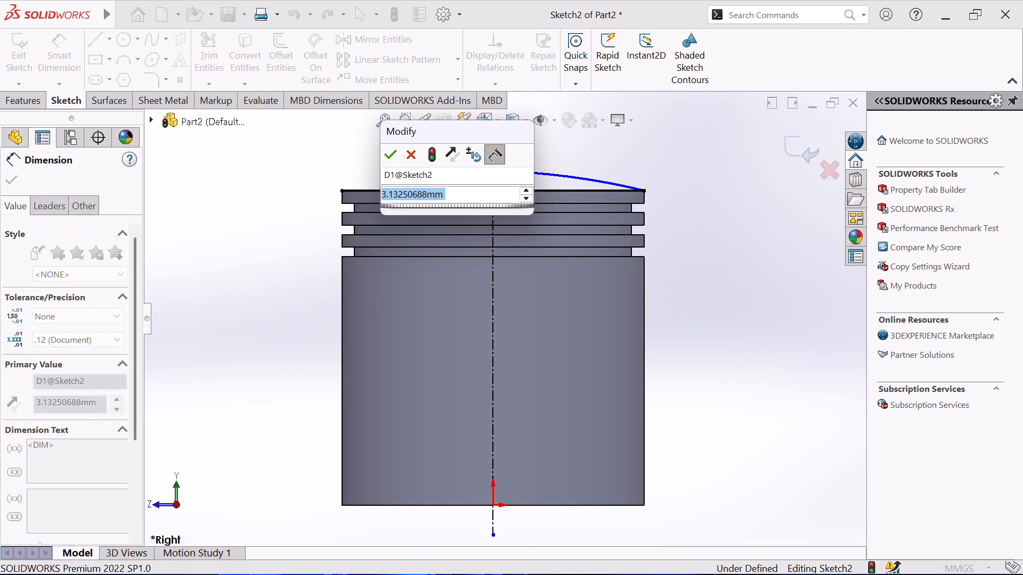
pyautogui.press('3')
pyautogui.press('Return')
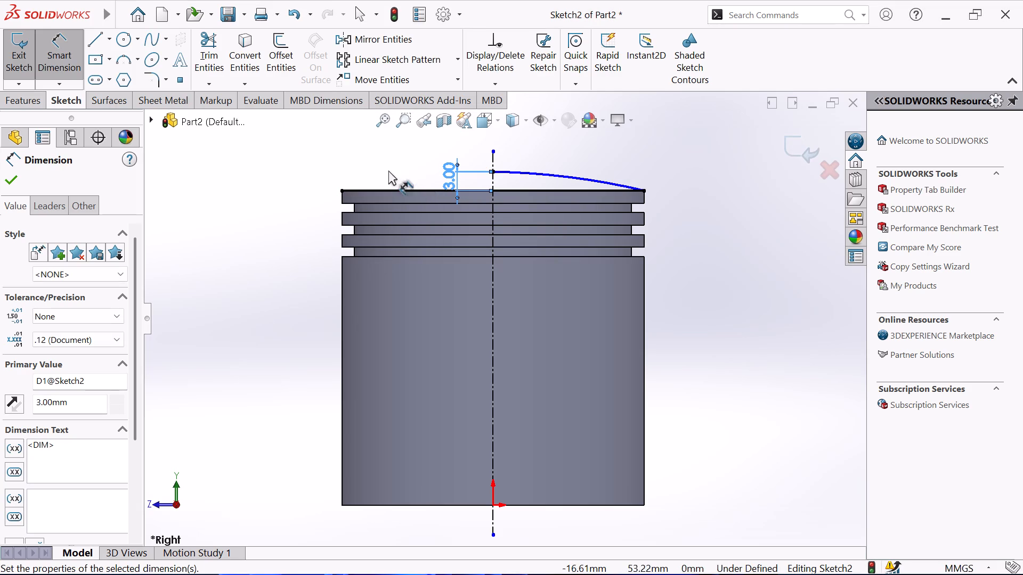
# Add a radius dimension to the crown arc, accepting its current size.
pyautogui.click(527, 175)
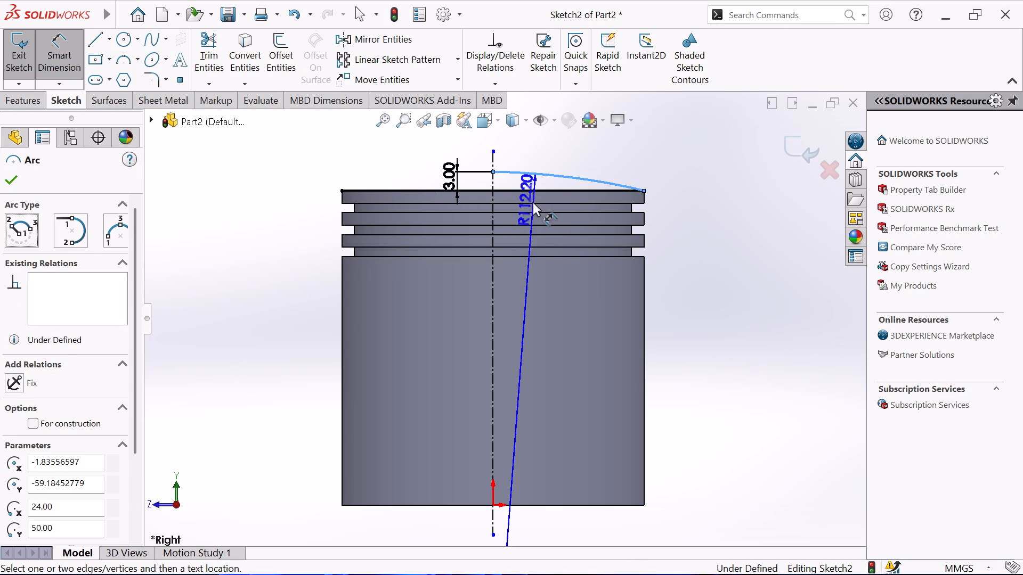
pyautogui.click(548, 201)
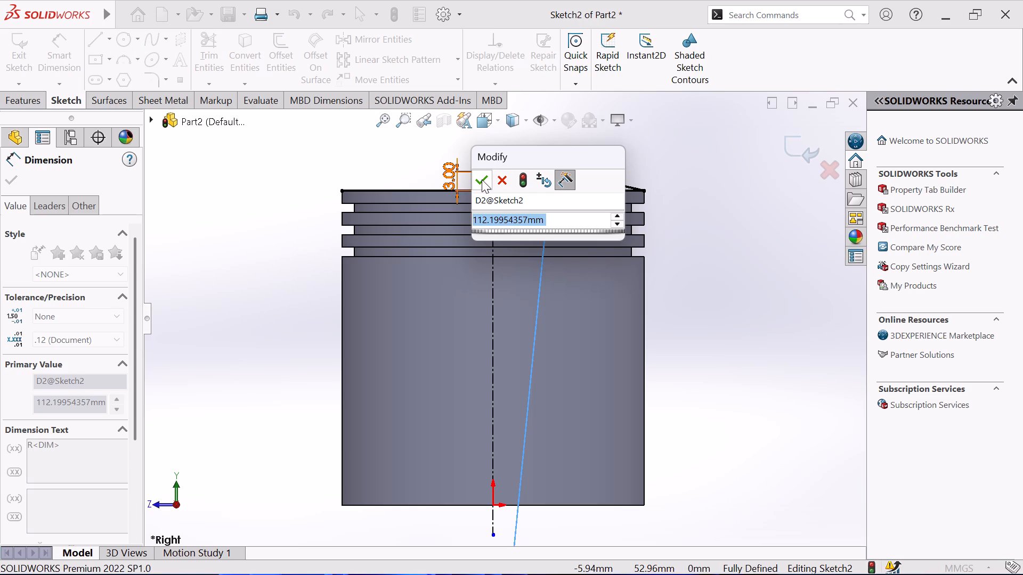
pyautogui.click(482, 179)
pyautogui.scroll(-1, 553, 205)
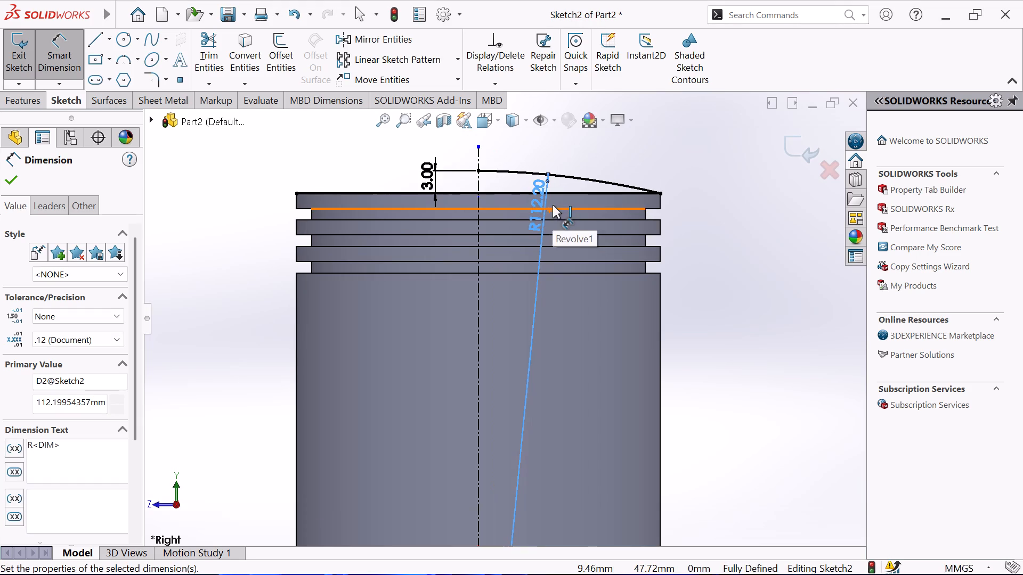
pyautogui.rightClick(204, 164)
pyautogui.click(271, 213)
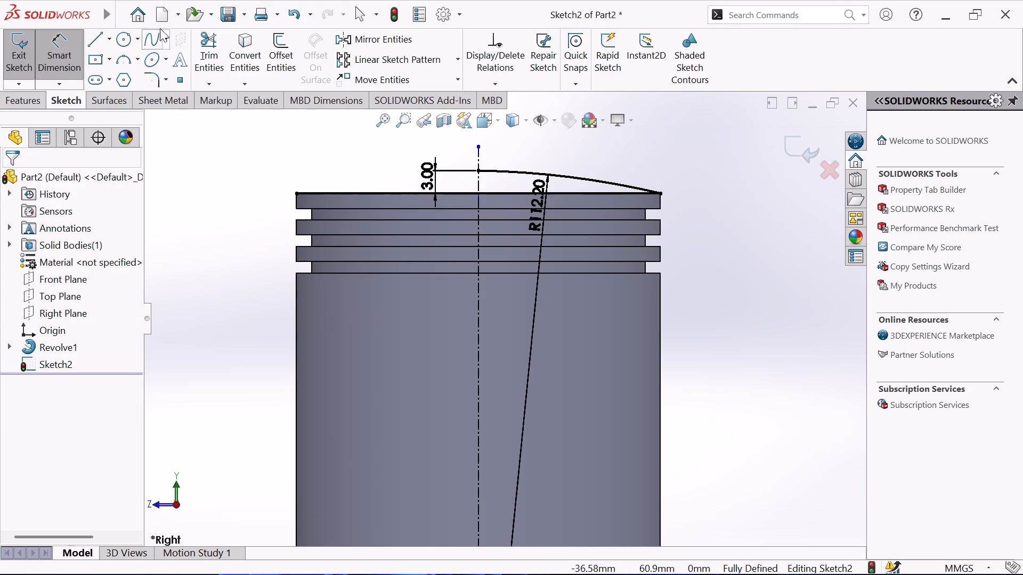
# Draw a 3 mm vertical line along the centerline from the arc's upper endpoint down to the crown line.
pyautogui.click(93, 36)
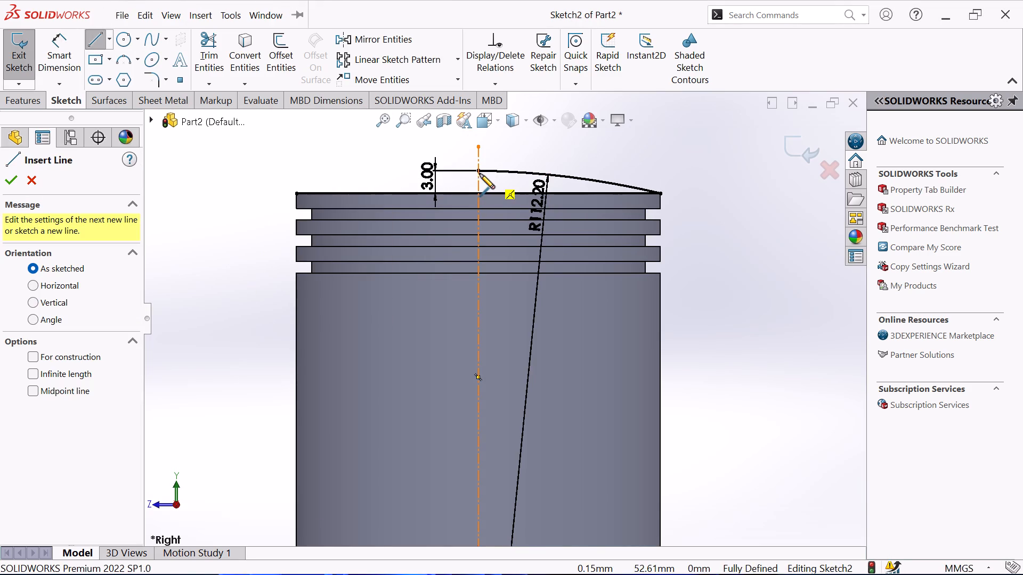
pyautogui.click(477, 170)
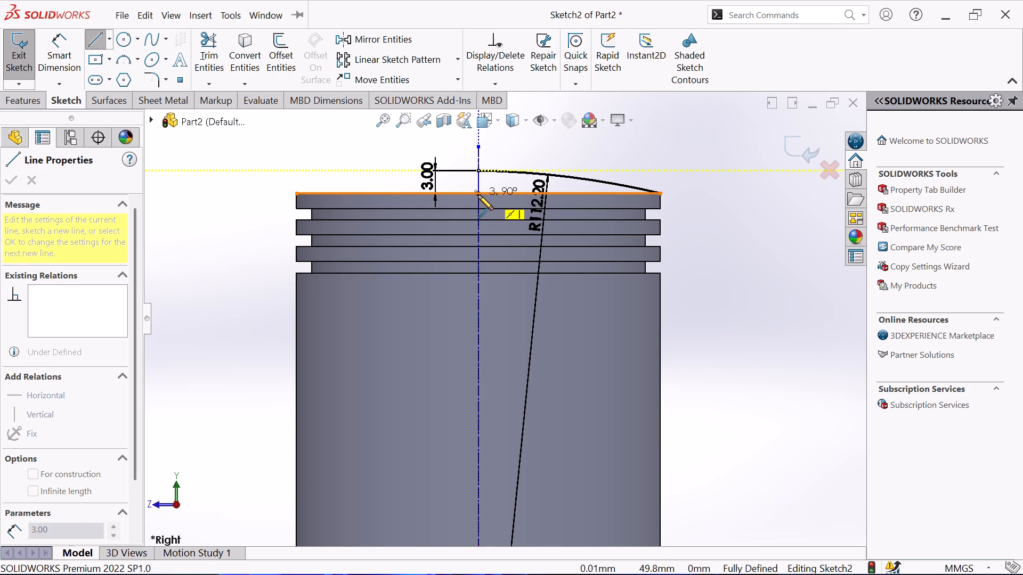
pyautogui.click(478, 194)
pyautogui.rightClick(348, 169)
pyautogui.click(389, 176)
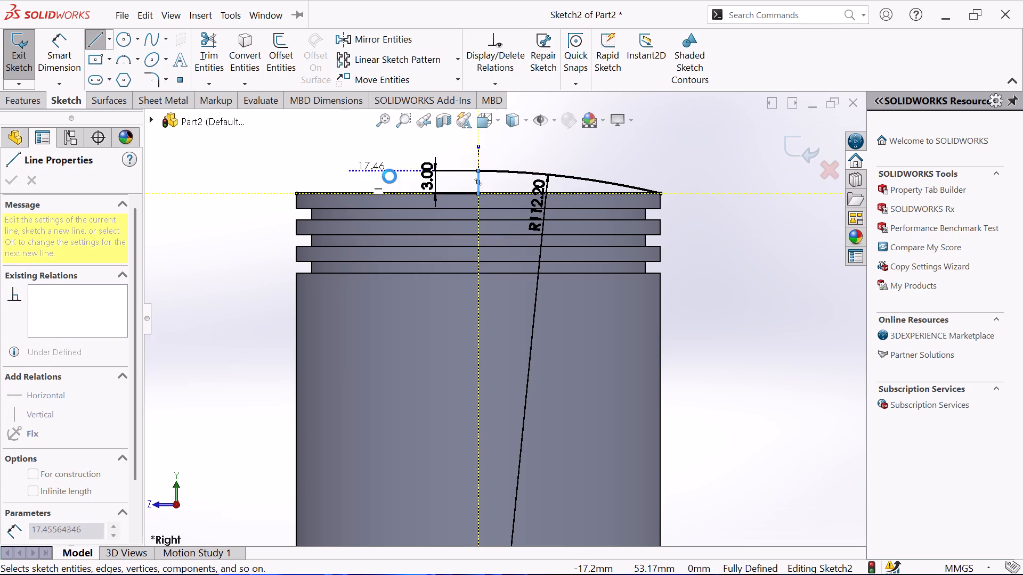
pyautogui.click(393, 146)
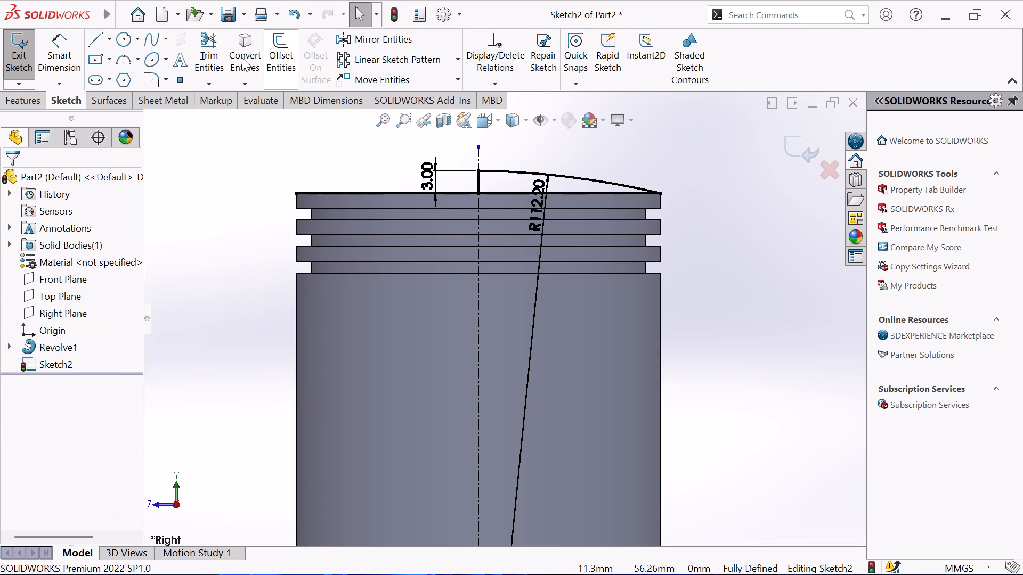
# Trim away the half of the crown line on the opposite side of the centerline from the arc, allowing its relation to be deleted.
pyautogui.click(215, 53)
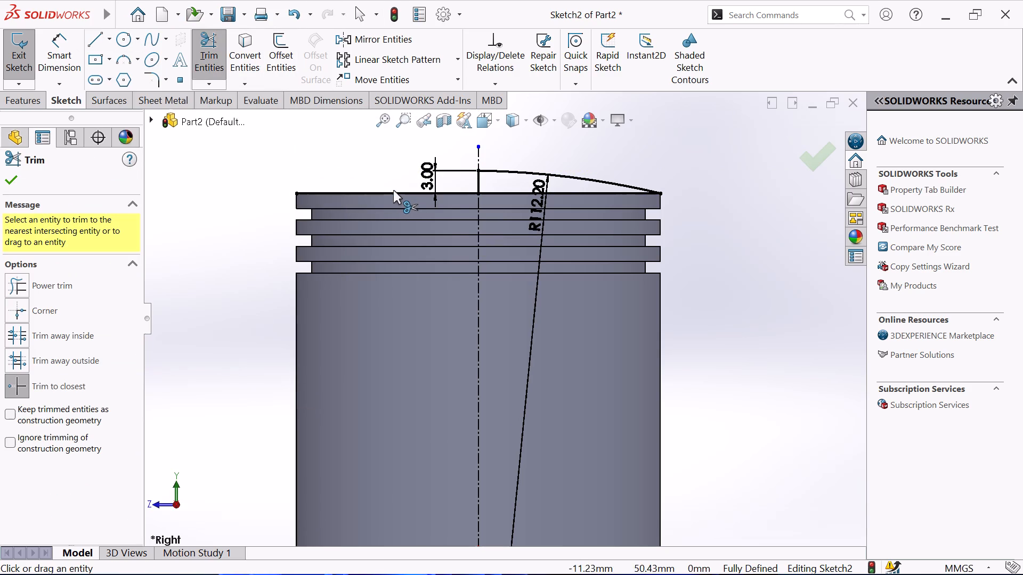
pyautogui.click(393, 190)
pyautogui.click(397, 194)
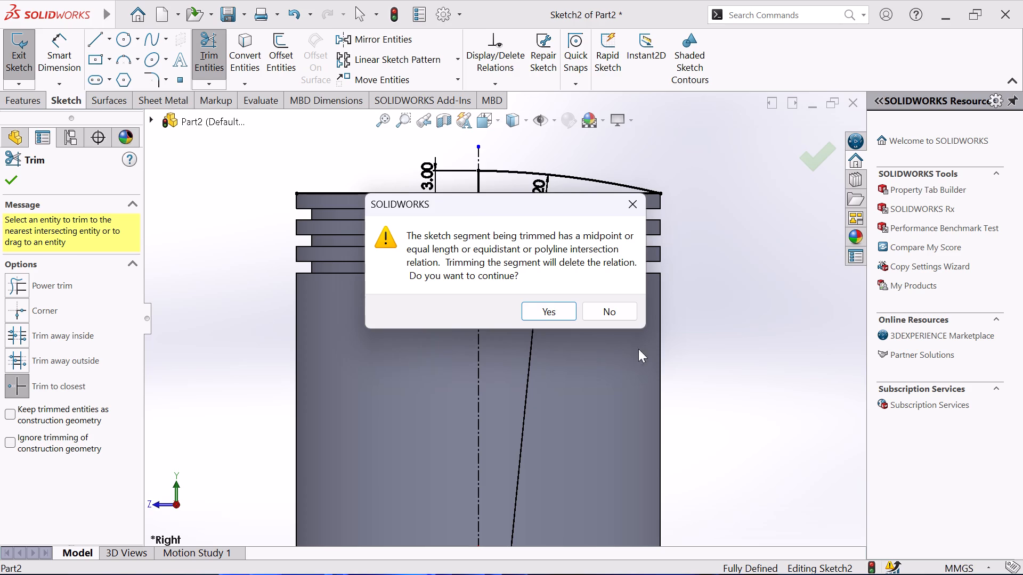
pyautogui.click(563, 311)
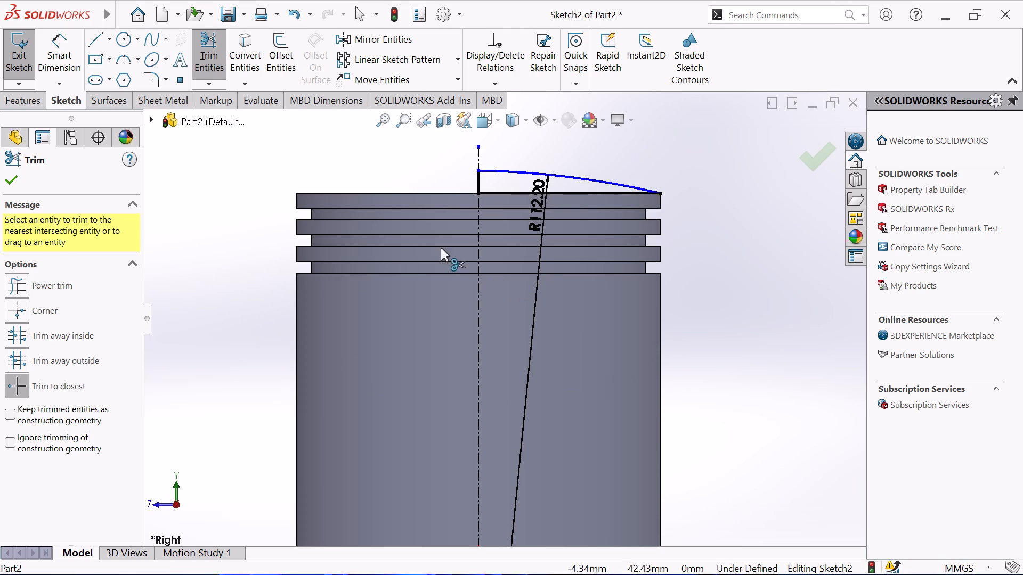
# Revolve the closed arc profile 360 degrees about the vertical centerline, merged with the body, to form the domed piston crown.
pyautogui.click(14, 102)
pyautogui.click(73, 56)
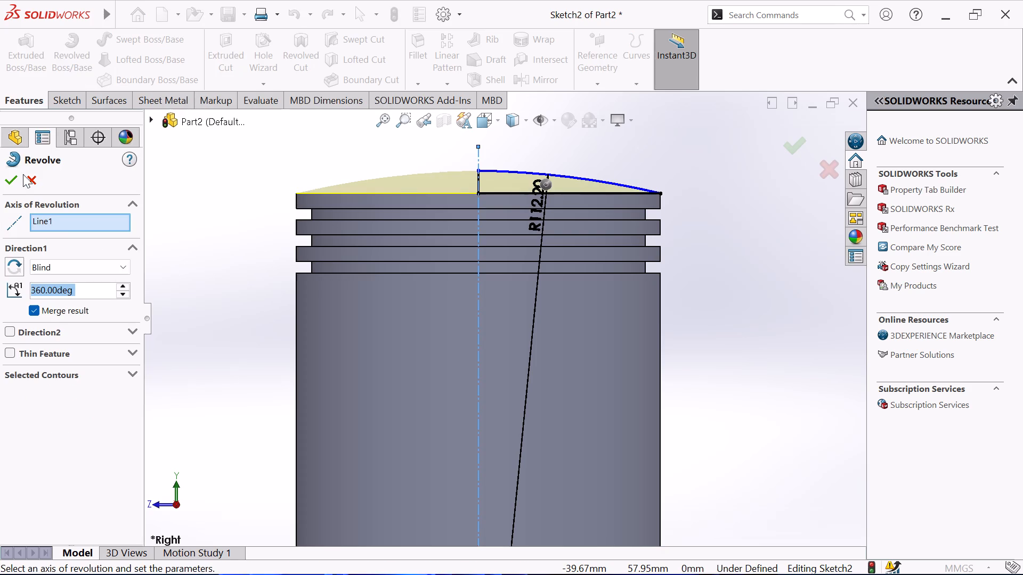
pyautogui.click(15, 177)
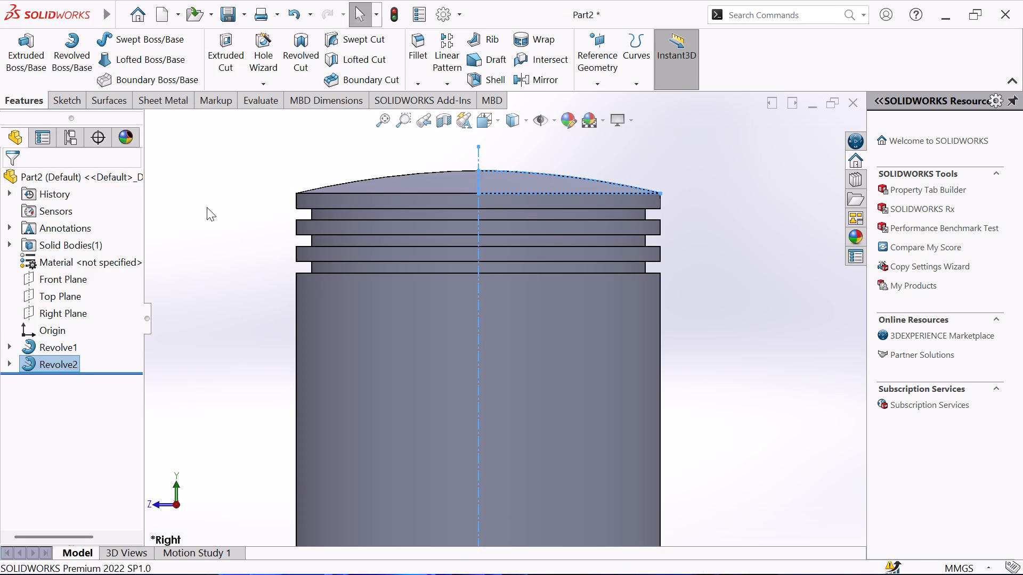
pyautogui.click(232, 208)
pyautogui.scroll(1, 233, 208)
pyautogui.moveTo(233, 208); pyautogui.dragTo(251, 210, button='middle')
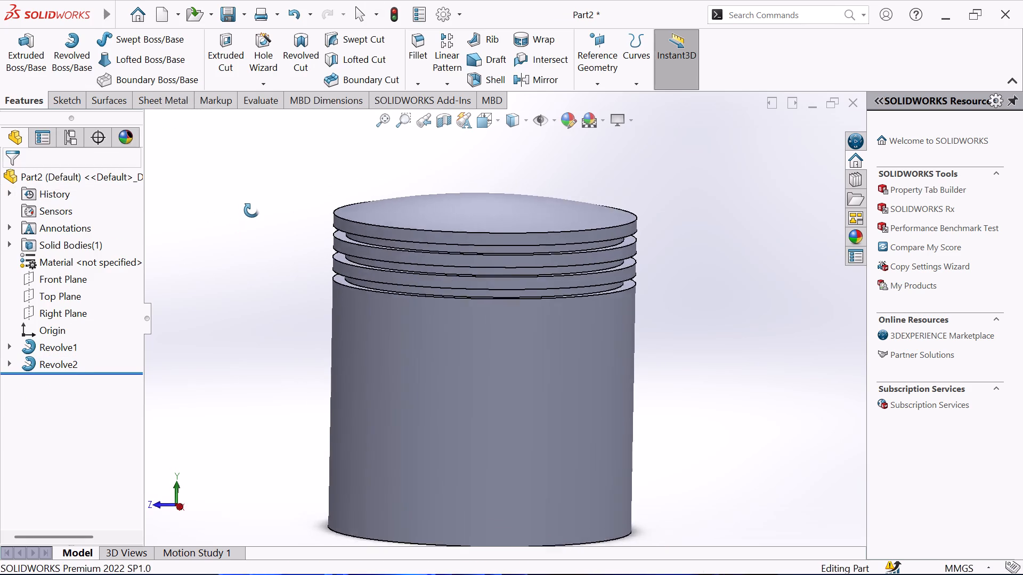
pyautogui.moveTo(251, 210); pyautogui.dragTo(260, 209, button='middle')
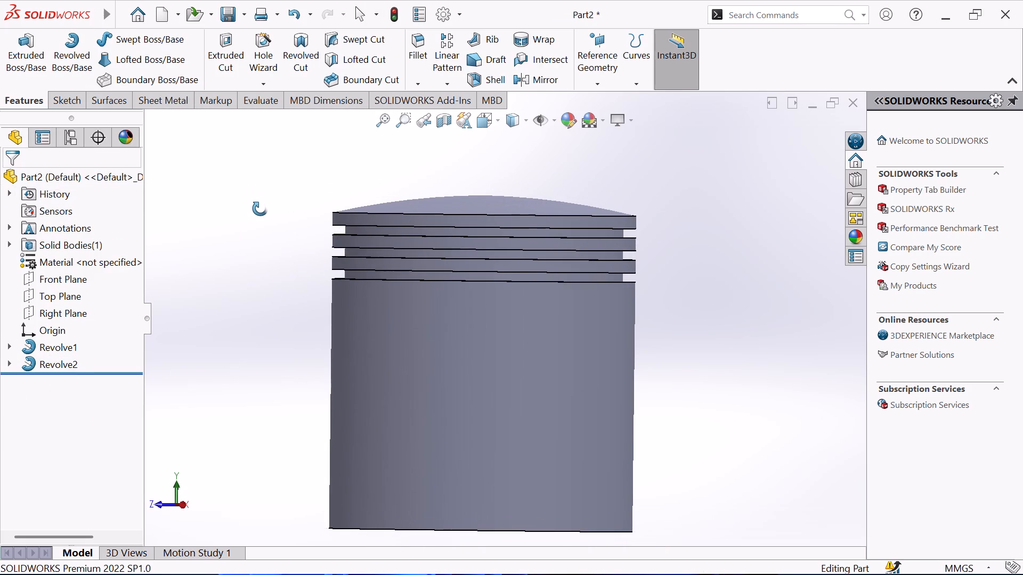
# Start a sketch on the Front Plane and convert the piston's circular bottom edge into a sketch line.
pyautogui.moveTo(260, 209); pyautogui.dragTo(289, 155, button='middle')
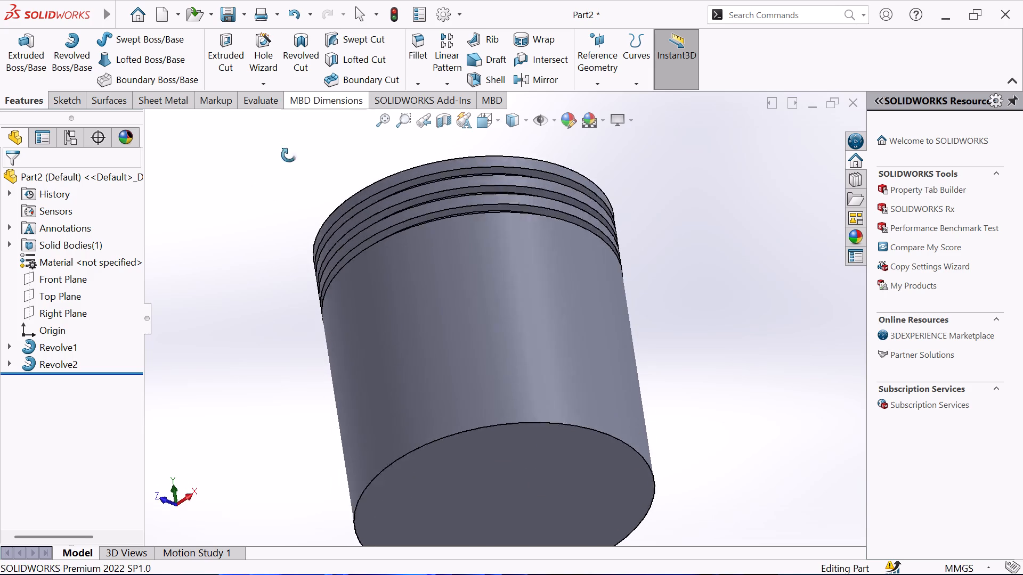
pyautogui.moveTo(289, 155); pyautogui.dragTo(289, 177, button='middle')
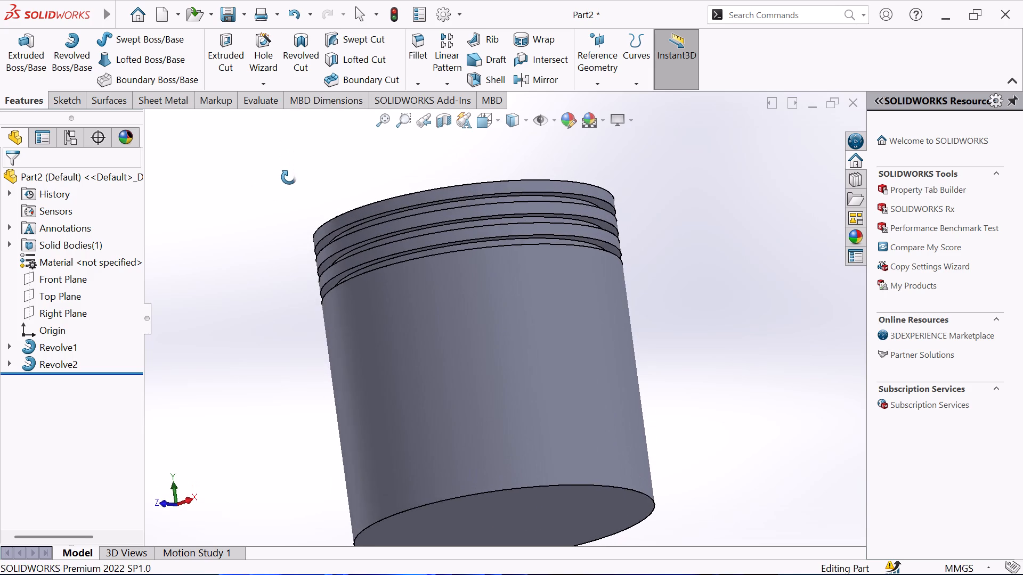
pyautogui.moveTo(289, 177); pyautogui.dragTo(261, 225, button='middle')
pyautogui.middleClick(261, 225)
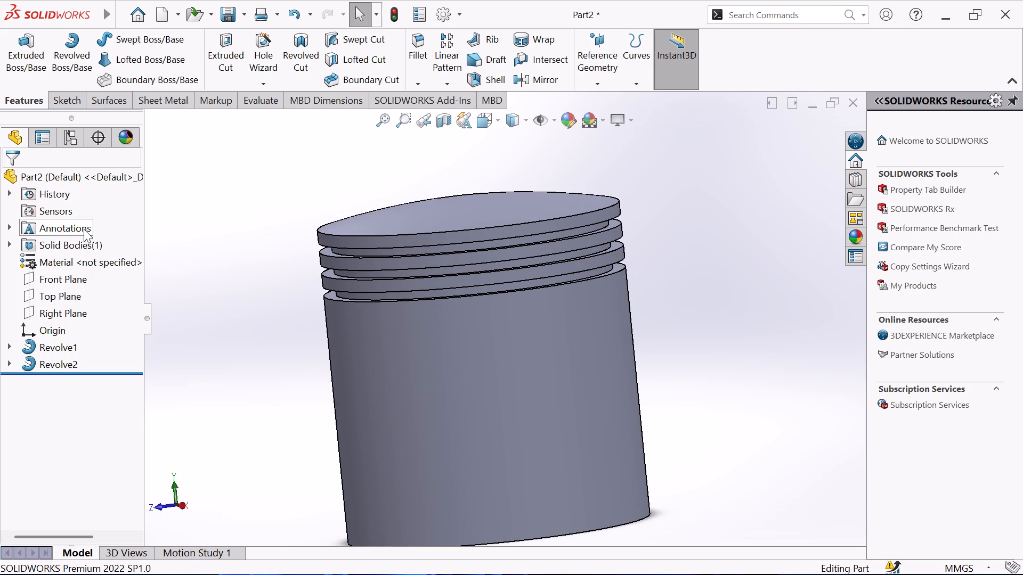
pyautogui.click(70, 283)
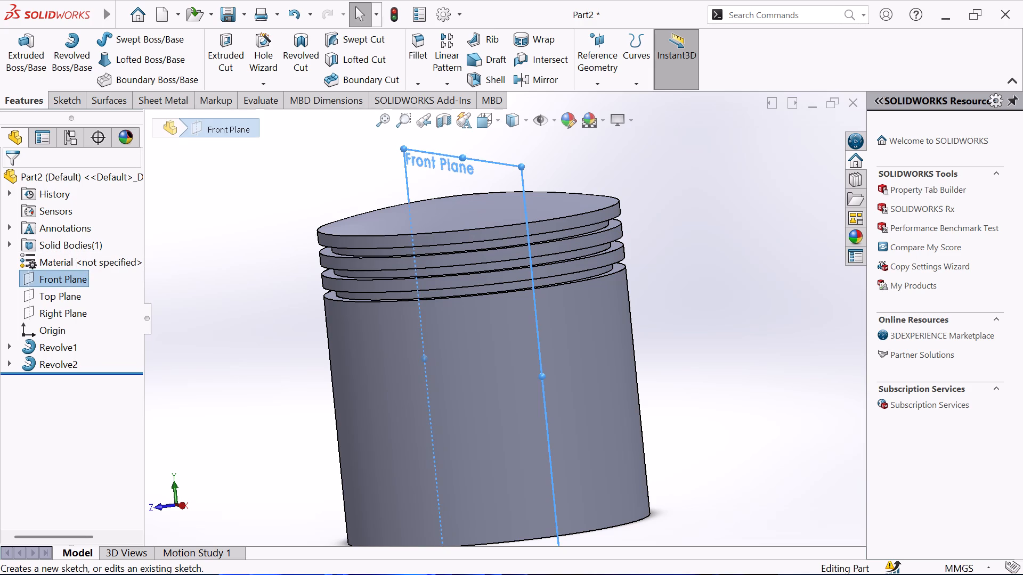
pyautogui.click(67, 106)
pyautogui.click(19, 69)
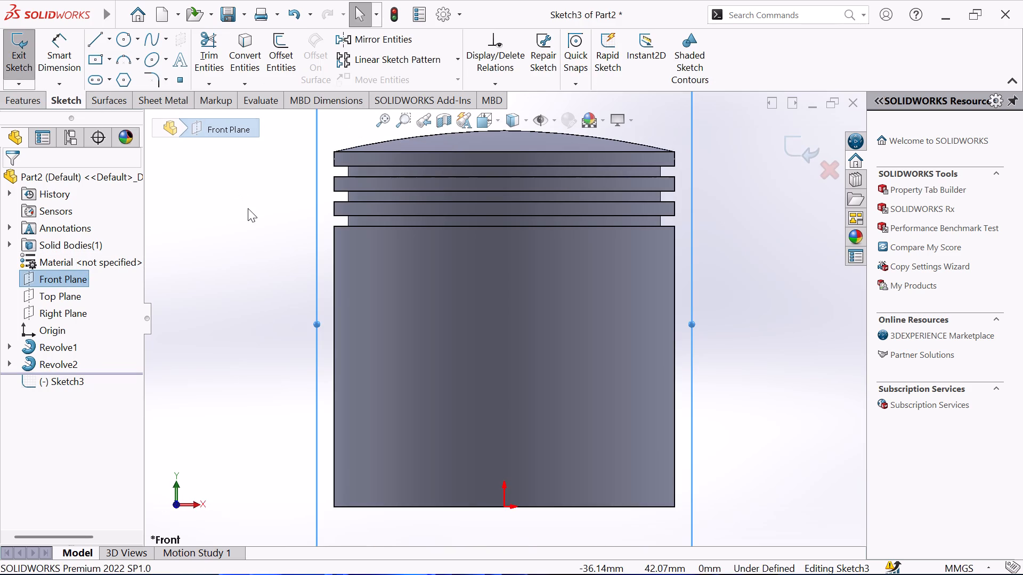
pyautogui.click(477, 506)
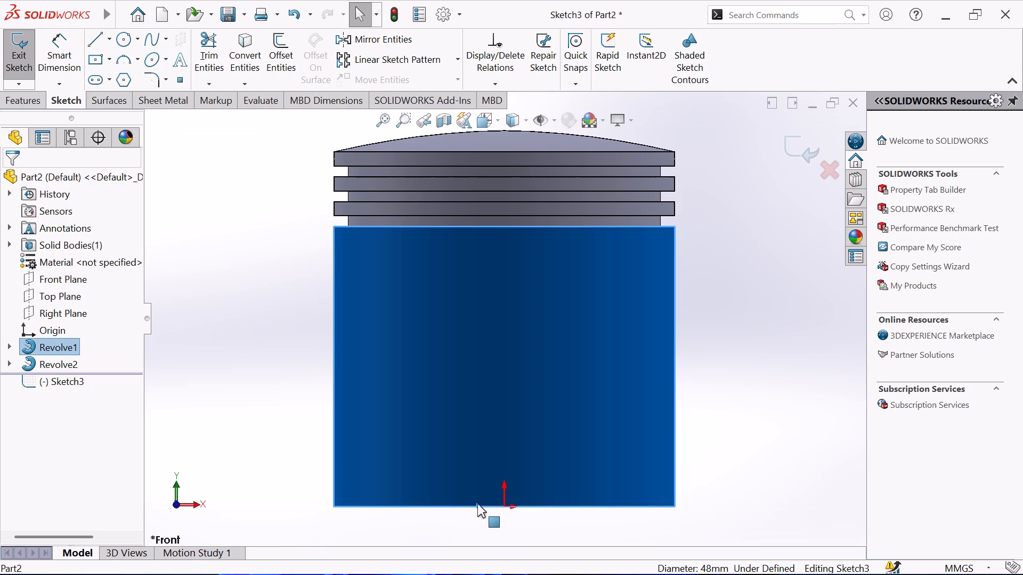
pyautogui.click(257, 393)
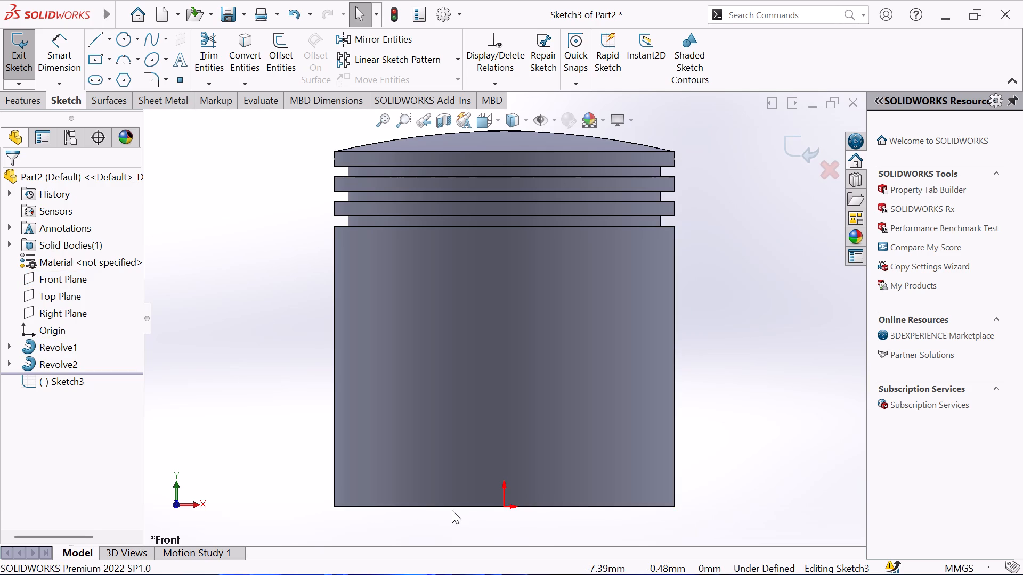
pyautogui.click(455, 507)
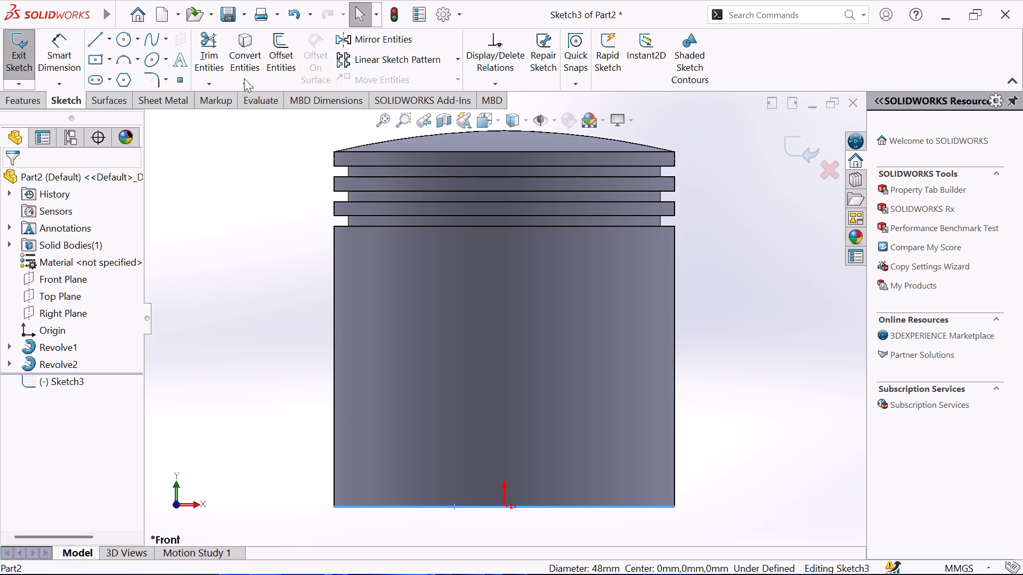
pyautogui.click(244, 58)
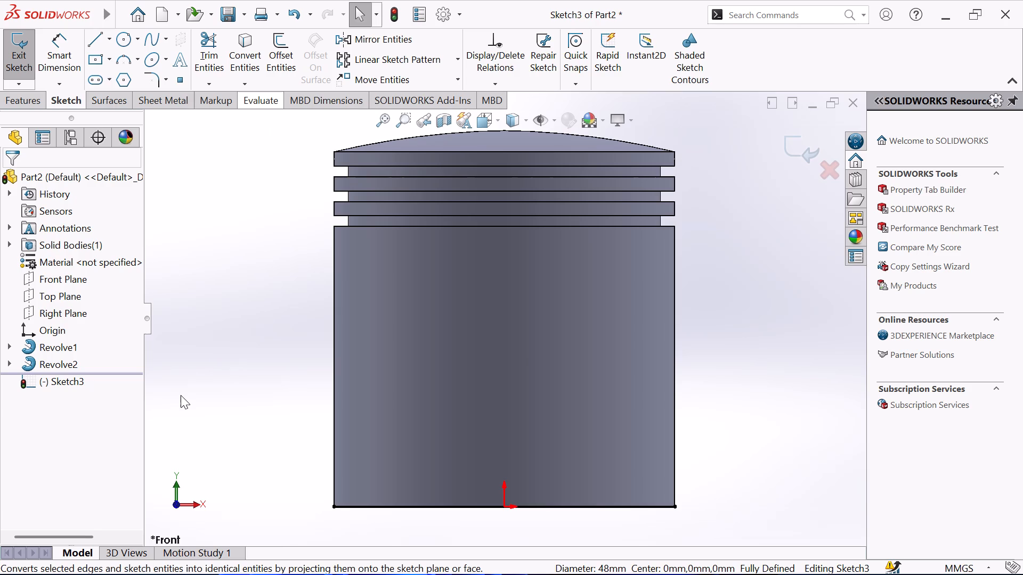
# Draw a vertical centerline about 54 mm long through the origin, from the top ring land to just below the piston's bottom edge.
pyautogui.click(110, 39)
pyautogui.click(98, 77)
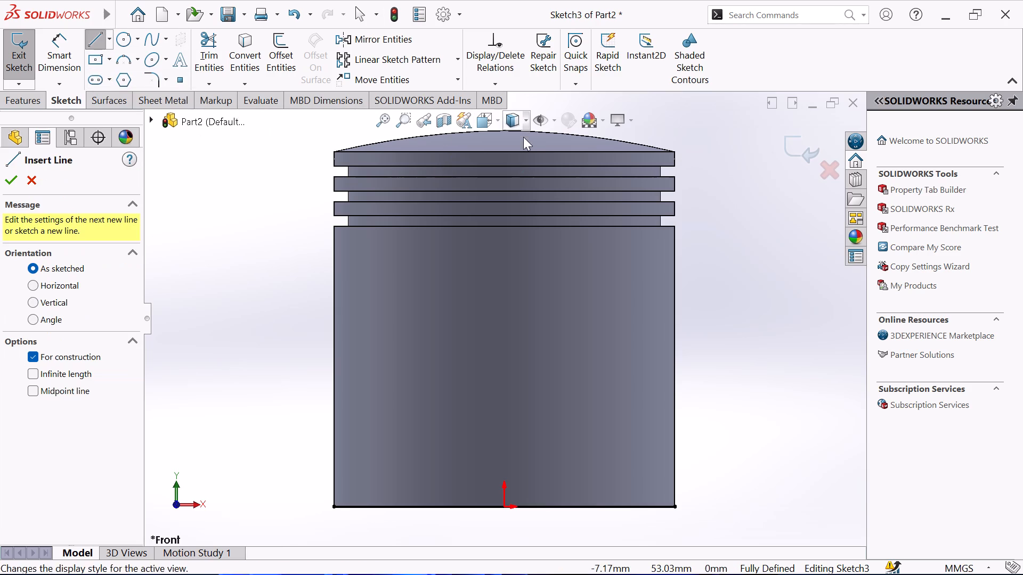
pyautogui.click(506, 158)
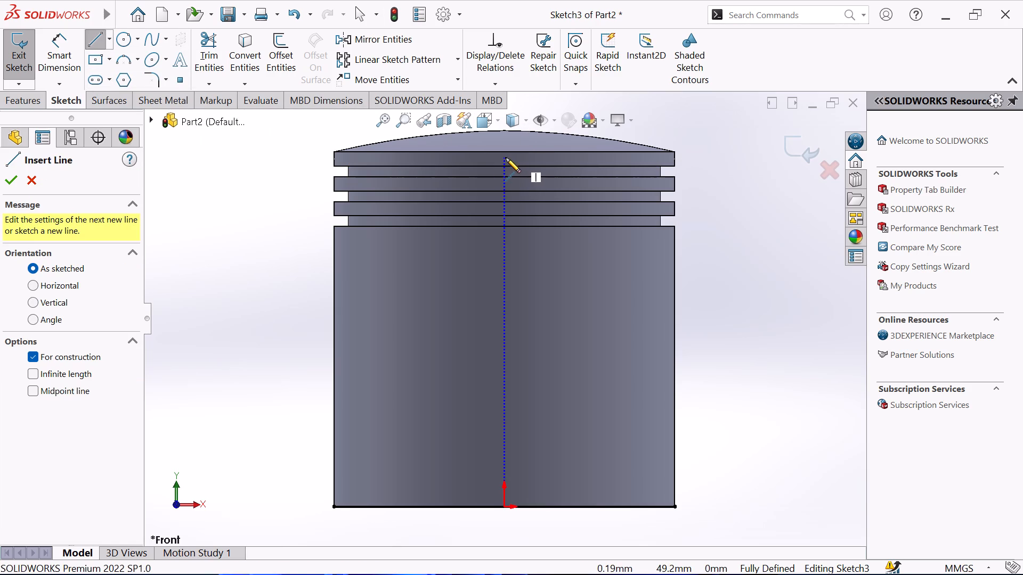
pyautogui.click(502, 537)
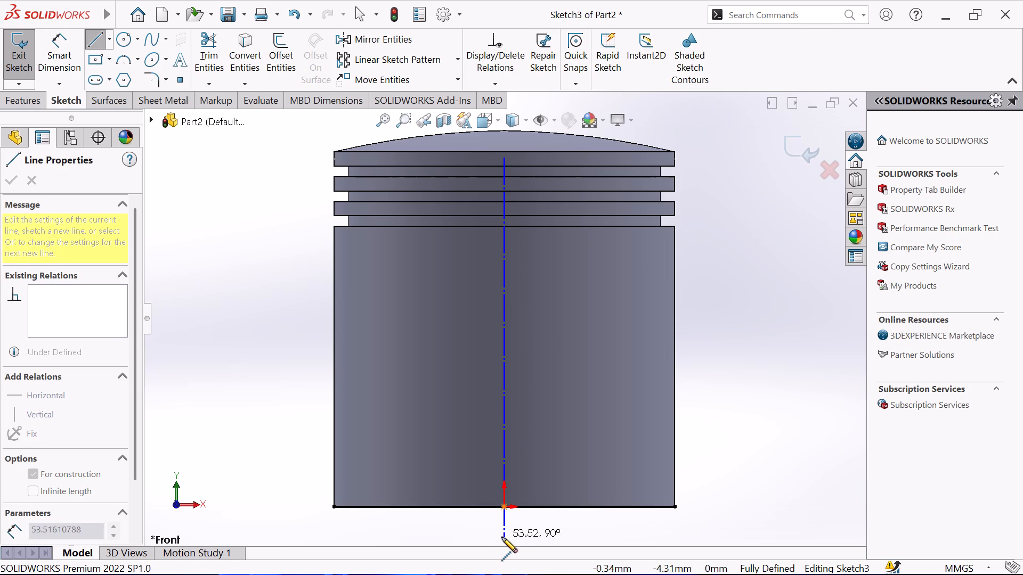
pyautogui.rightClick(733, 432)
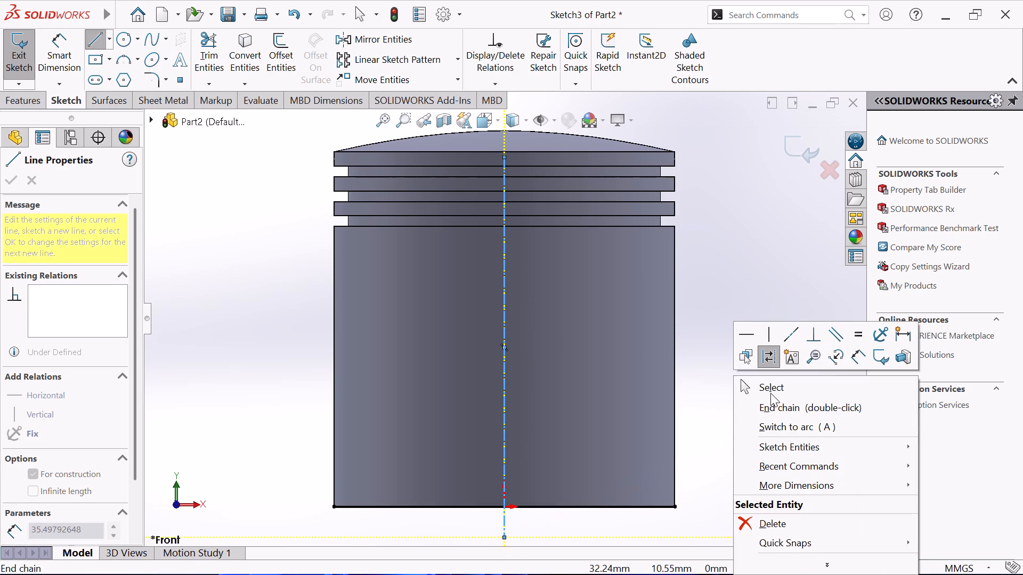
pyautogui.click(771, 387)
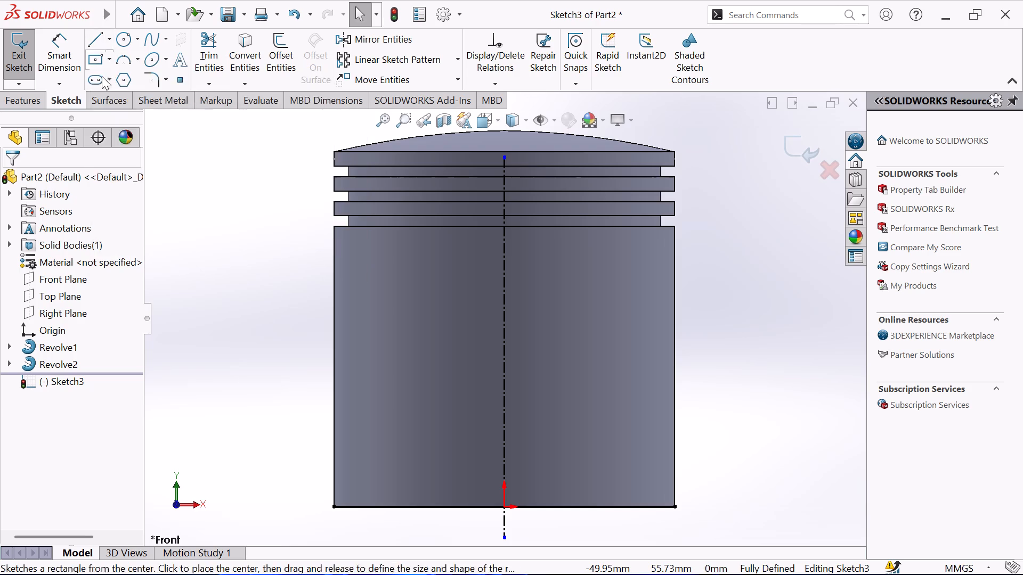
# Sketch a three-point arc of about 50 mm radius bulging upward, with both endpoints on the bottom line on either side of the centerline.
pyautogui.click(117, 59)
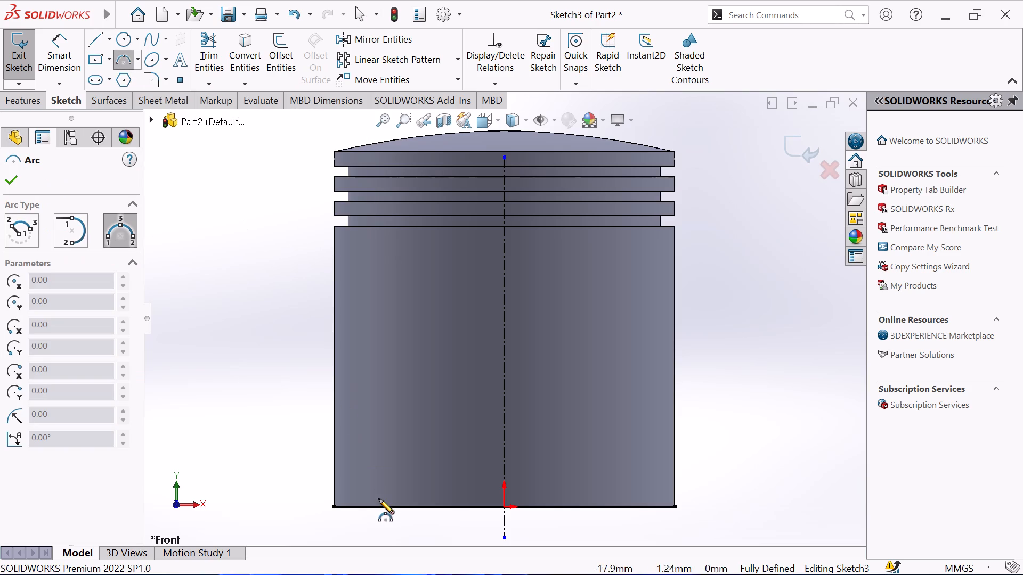
pyautogui.click(384, 506)
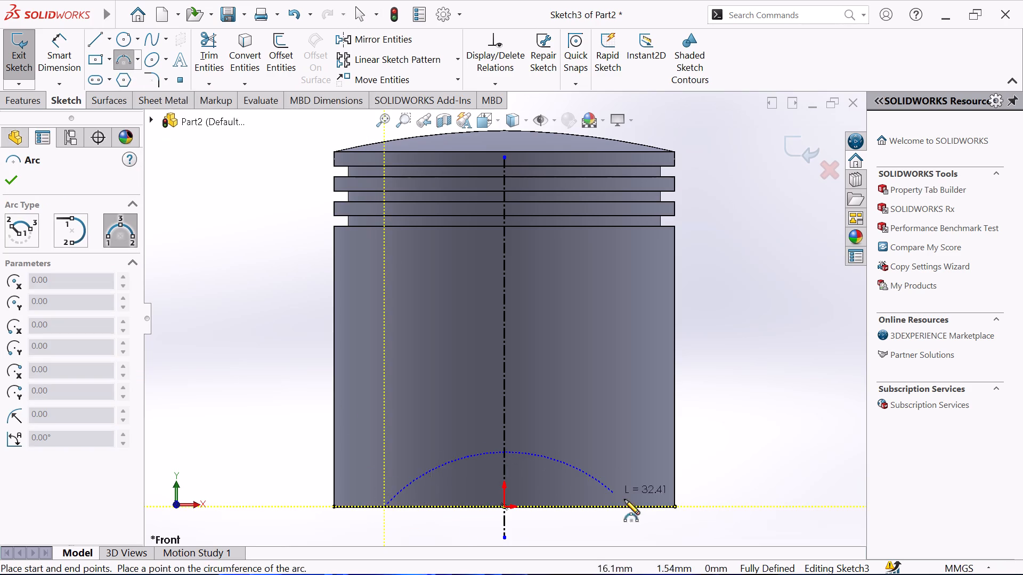
pyautogui.click(635, 508)
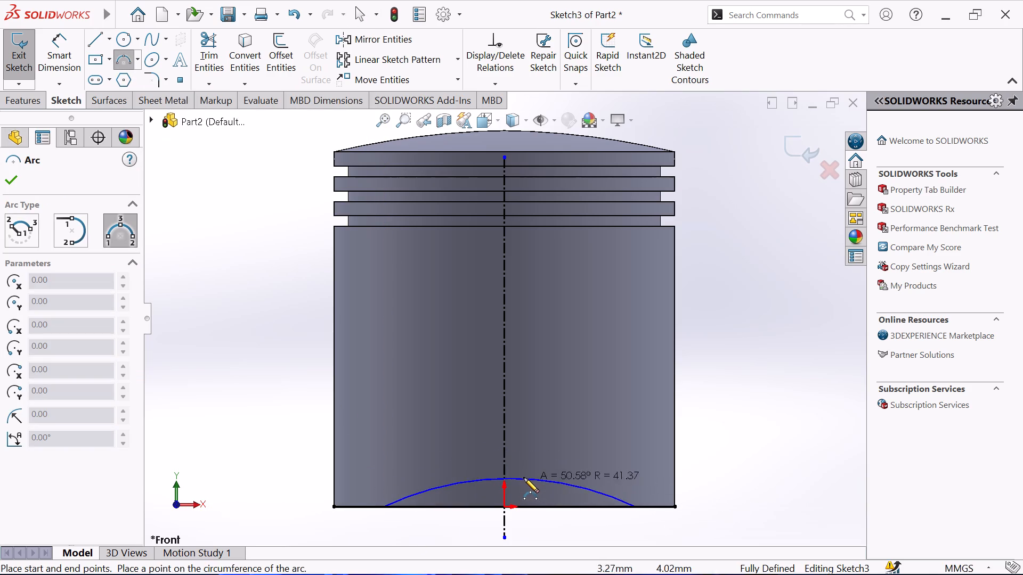
pyautogui.click(513, 484)
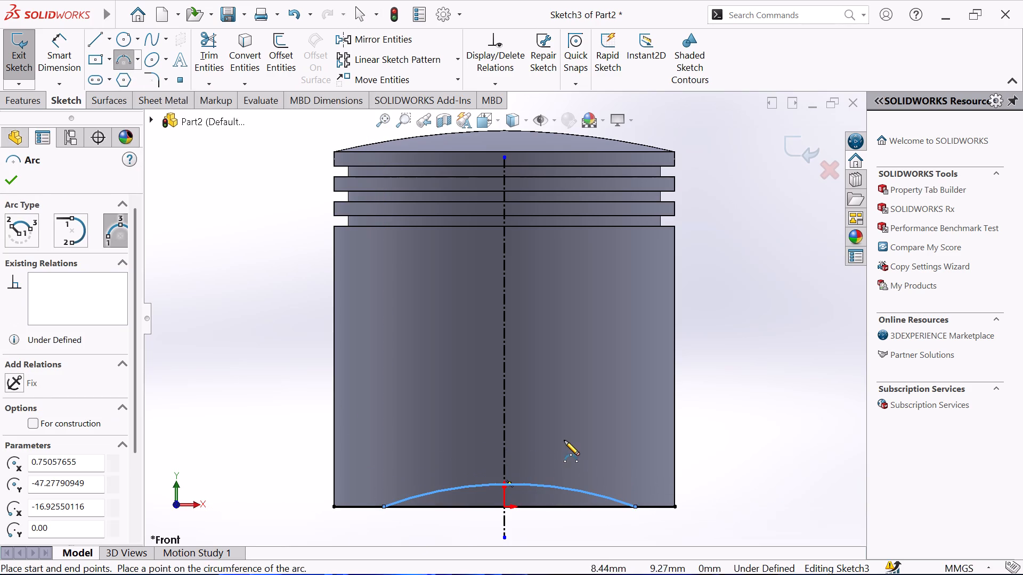
pyautogui.rightClick(564, 440)
pyautogui.click(597, 430)
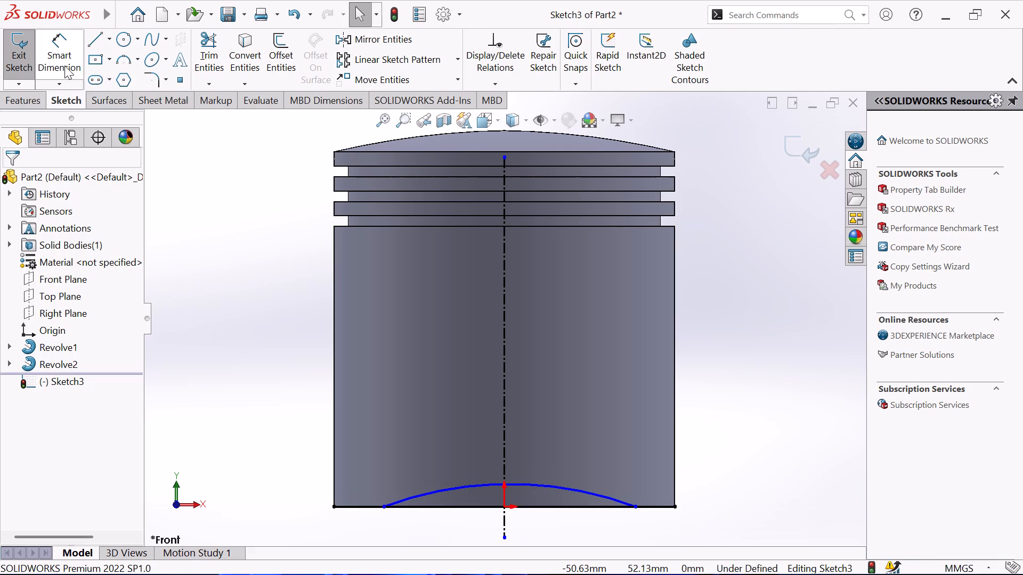
# Dimension each arc endpoint 5 mm from the nearest end of the bottom line.
pyautogui.click(63, 62)
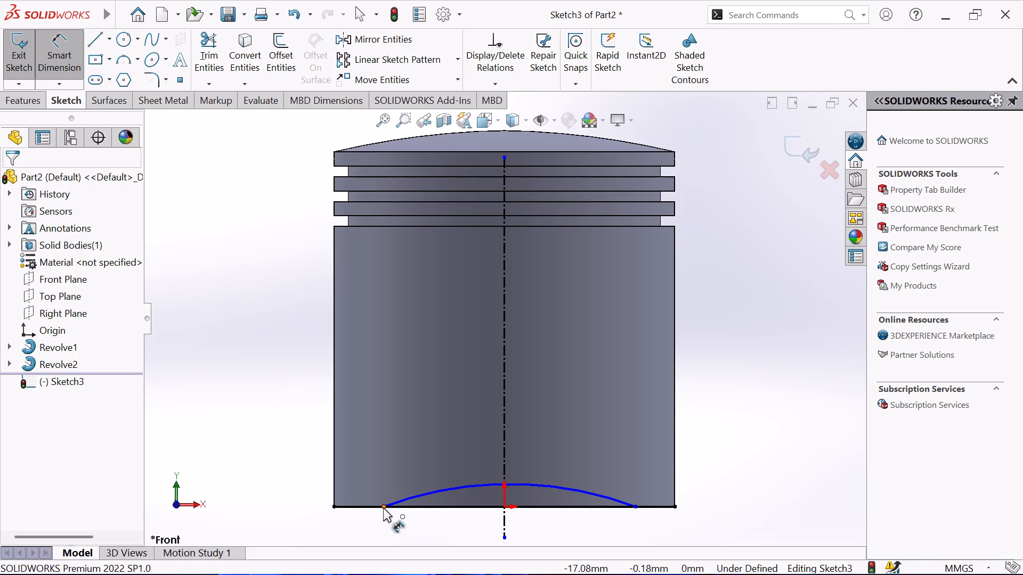
pyautogui.click(384, 507)
pyautogui.click(333, 507)
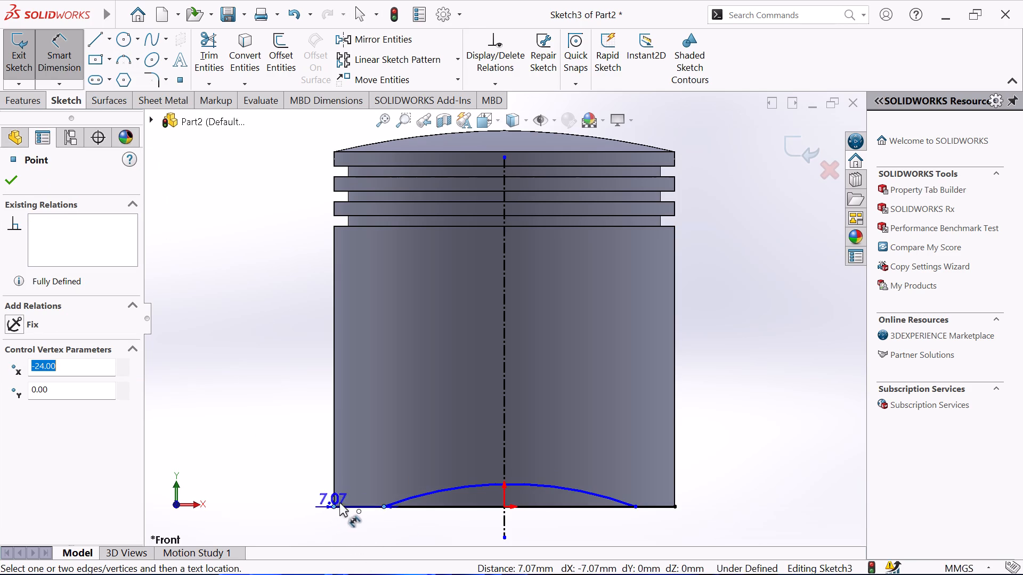
pyautogui.click(369, 453)
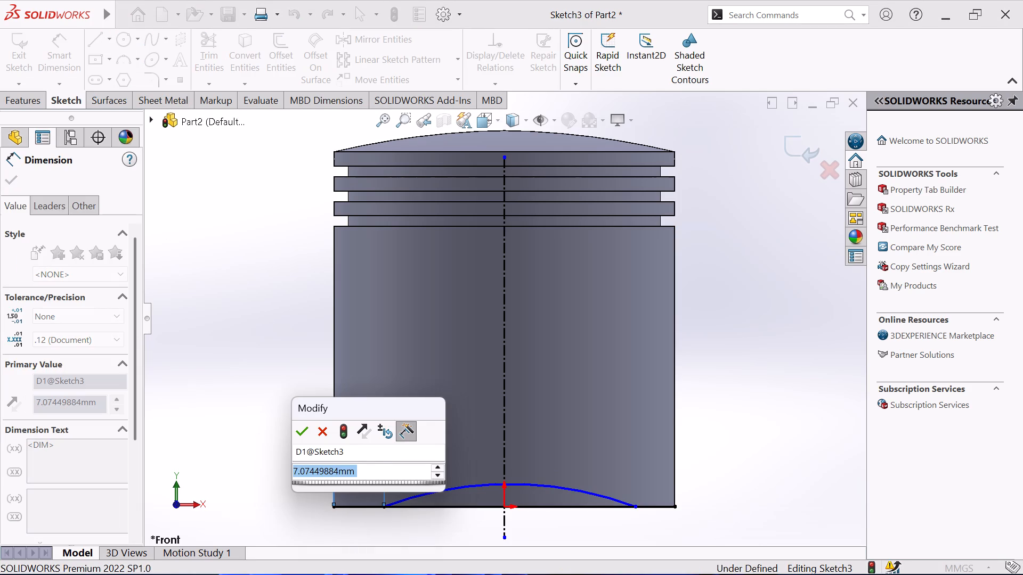
pyautogui.press('5')
pyautogui.press('Return')
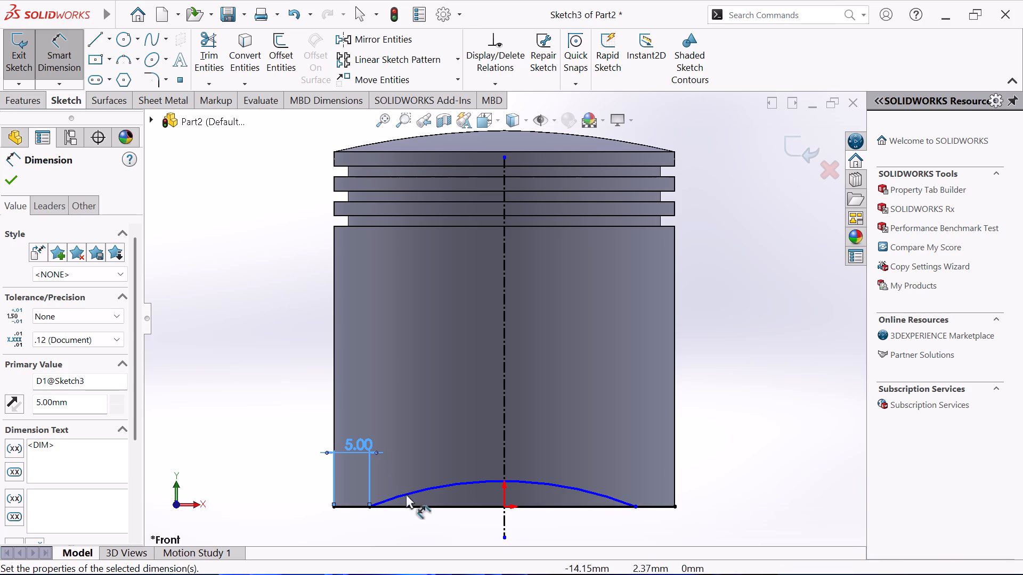
pyautogui.scroll(1, 432, 521)
pyautogui.scroll(-1, 494, 495)
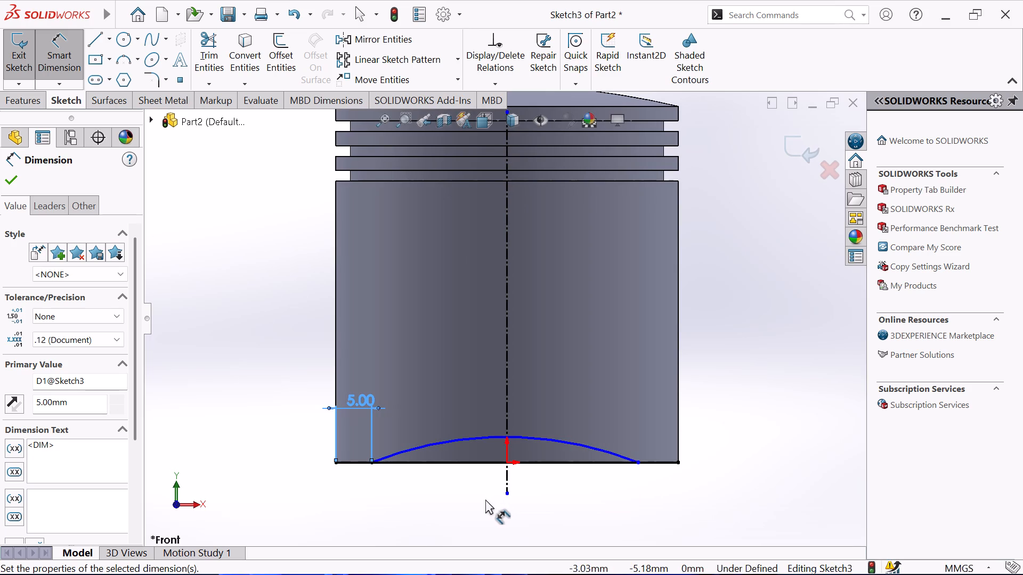
pyautogui.click(678, 463)
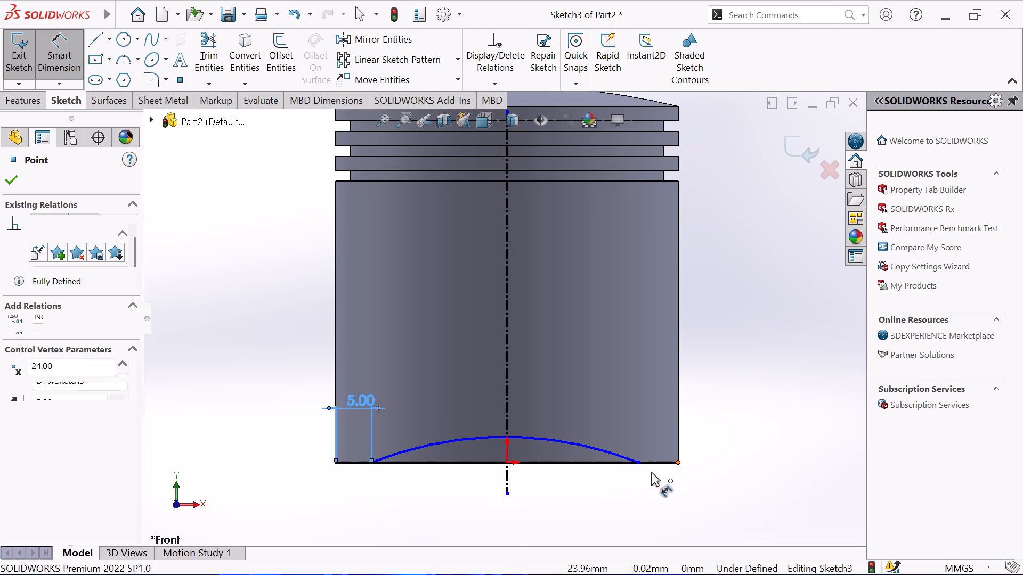
pyautogui.click(639, 464)
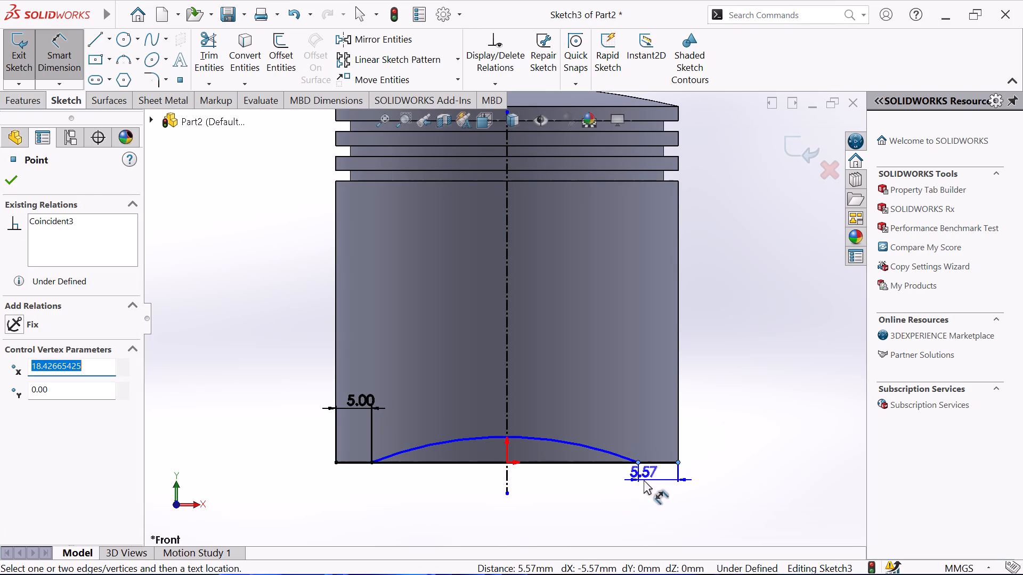
pyautogui.click(645, 481)
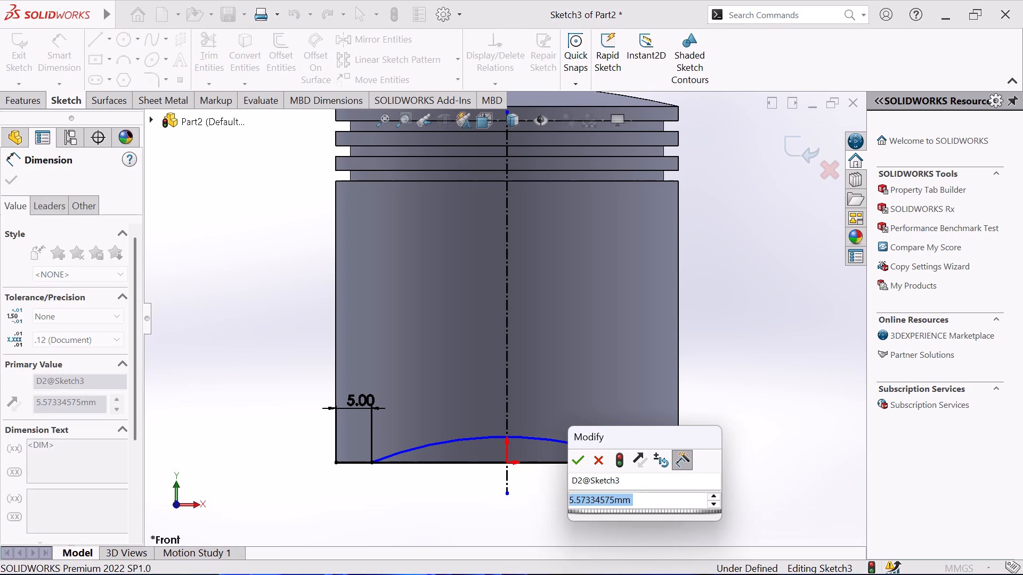
pyautogui.press('5')
pyautogui.press('Return')
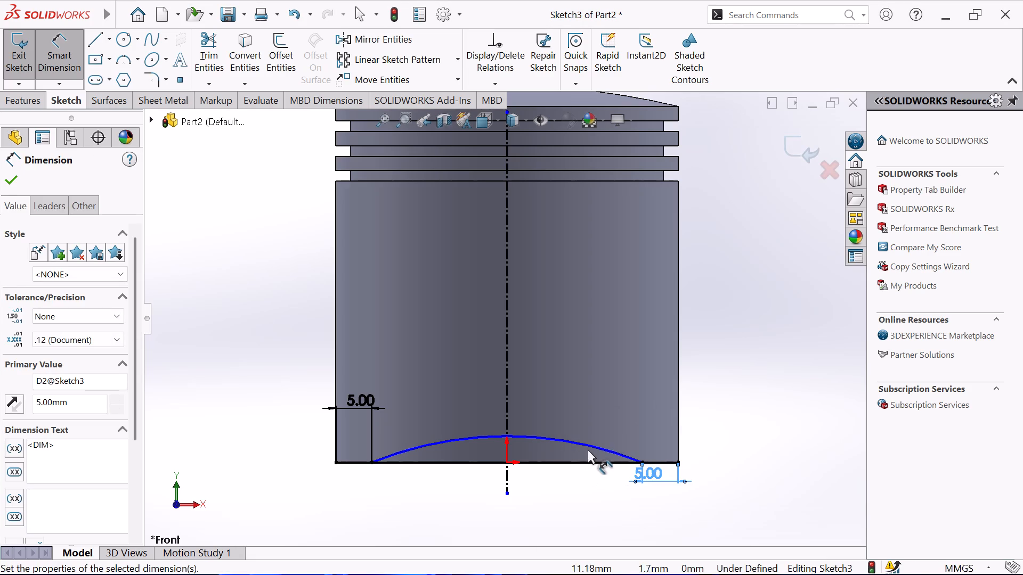
# Dimension the arc's radius as 40 mm.
pyautogui.click(588, 446)
pyautogui.click(548, 497)
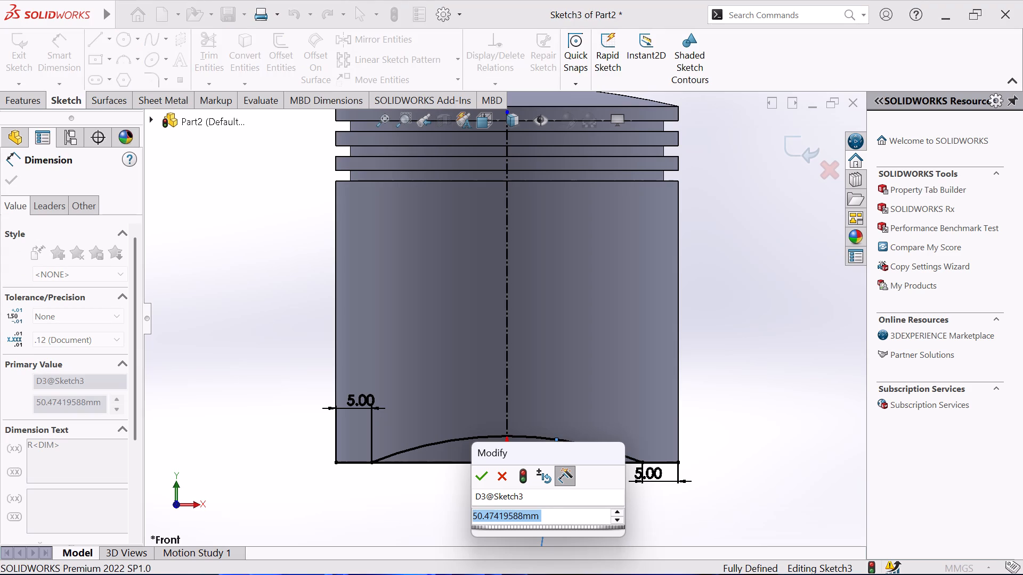
pyautogui.write('40')
pyautogui.press('Return')
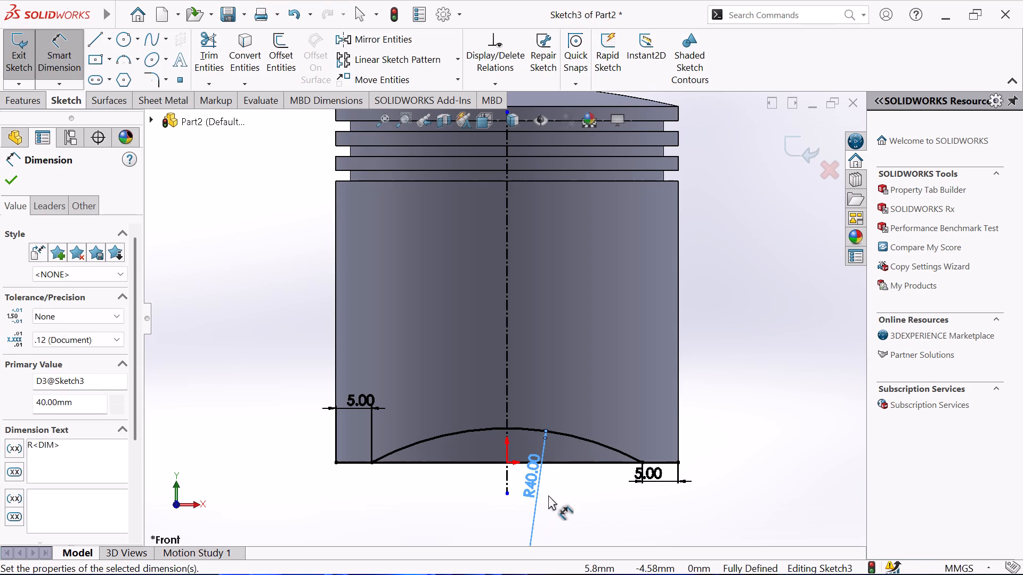
pyautogui.scroll(2, 548, 492)
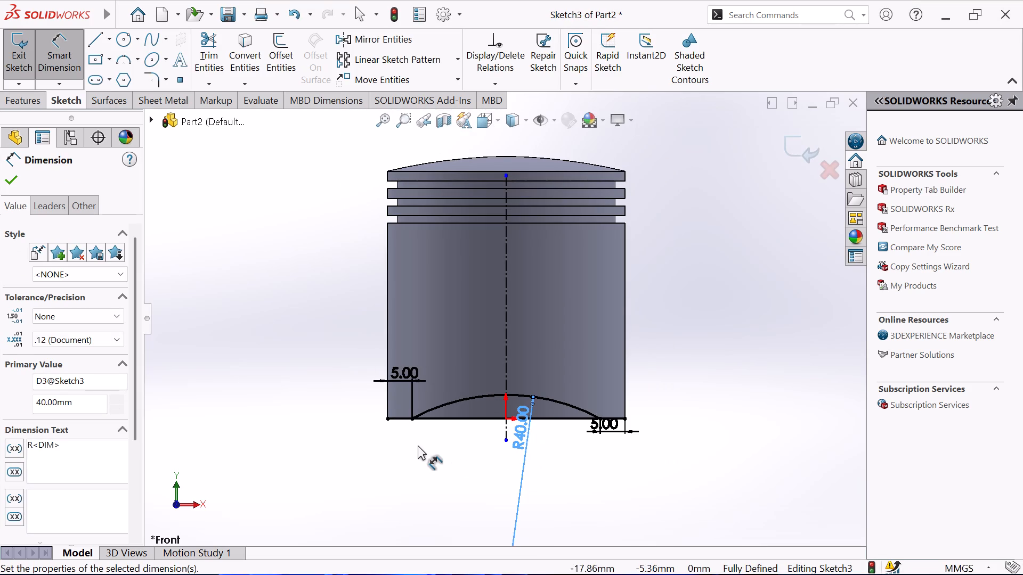
pyautogui.scroll(-1, 416, 446)
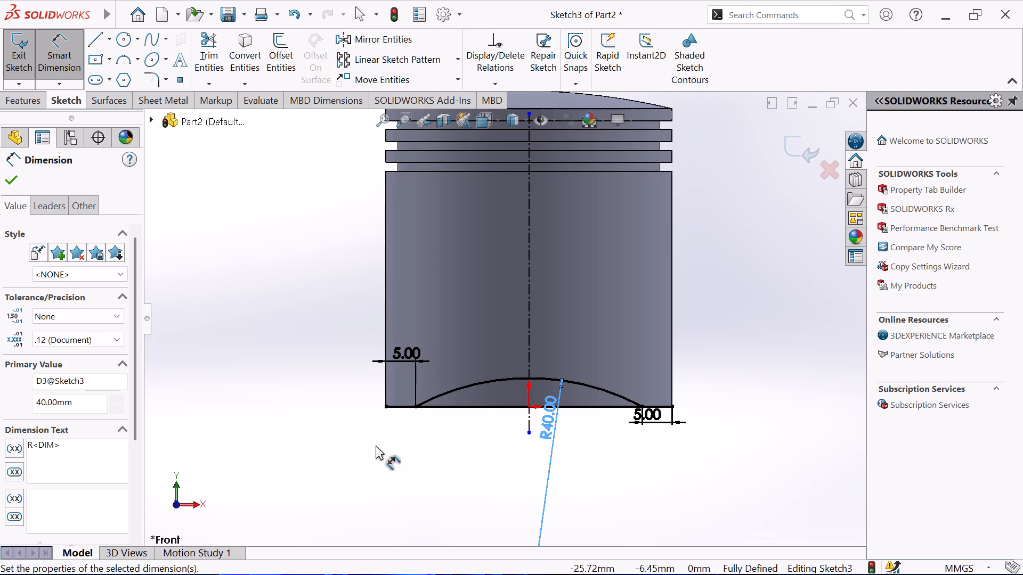
pyautogui.rightClick(374, 445)
pyautogui.click(409, 471)
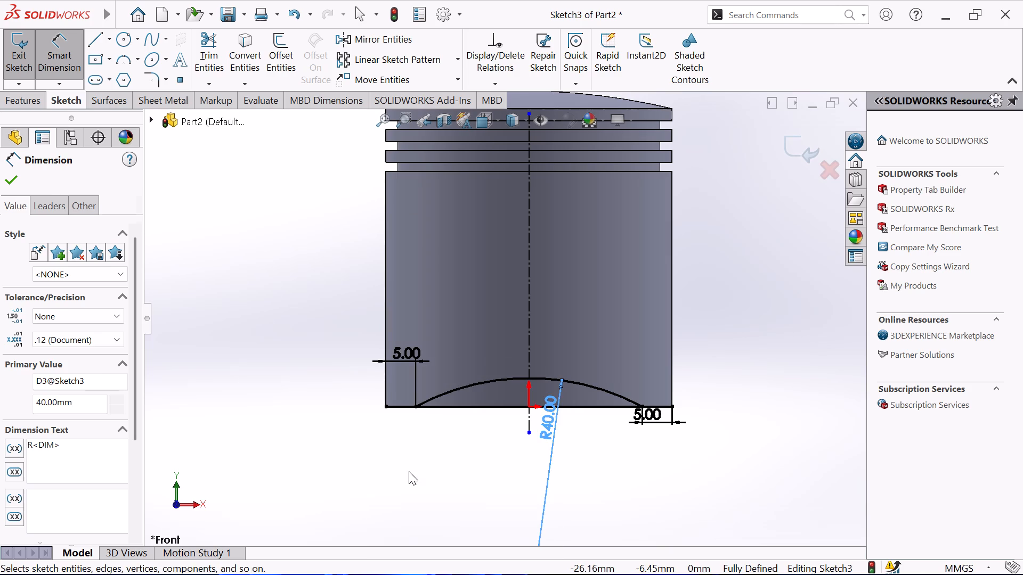
# Trim away the two short outer segments of the bottom line beyond the arc's endpoints.
pyautogui.click(212, 53)
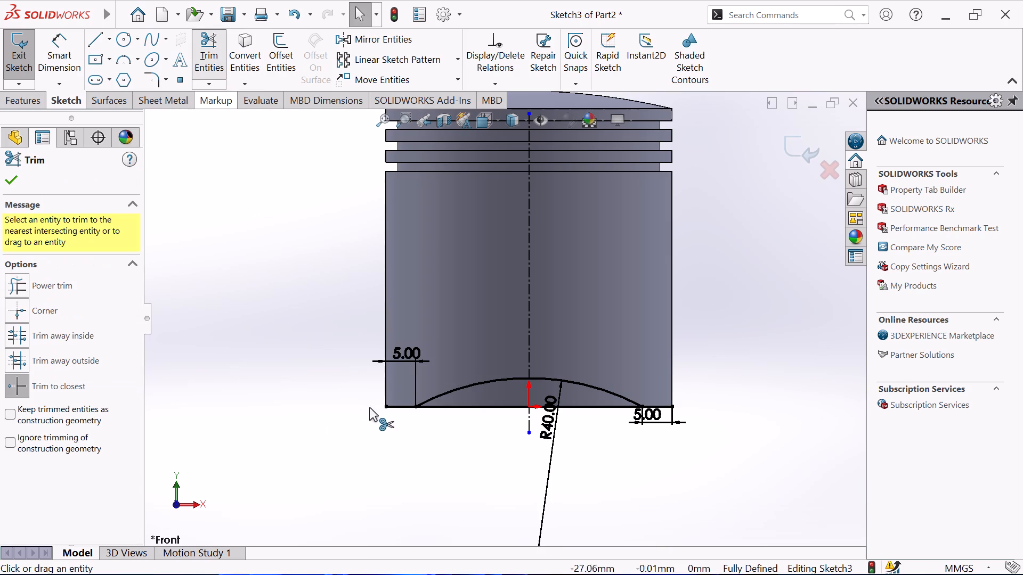
pyautogui.click(398, 408)
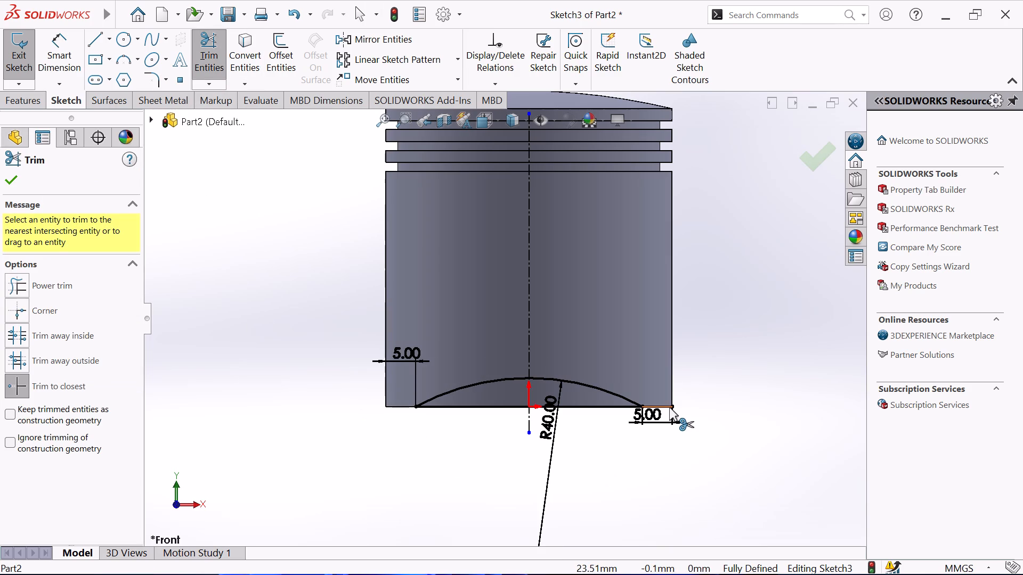
pyautogui.click(669, 407)
pyautogui.rightClick(722, 414)
pyautogui.click(761, 399)
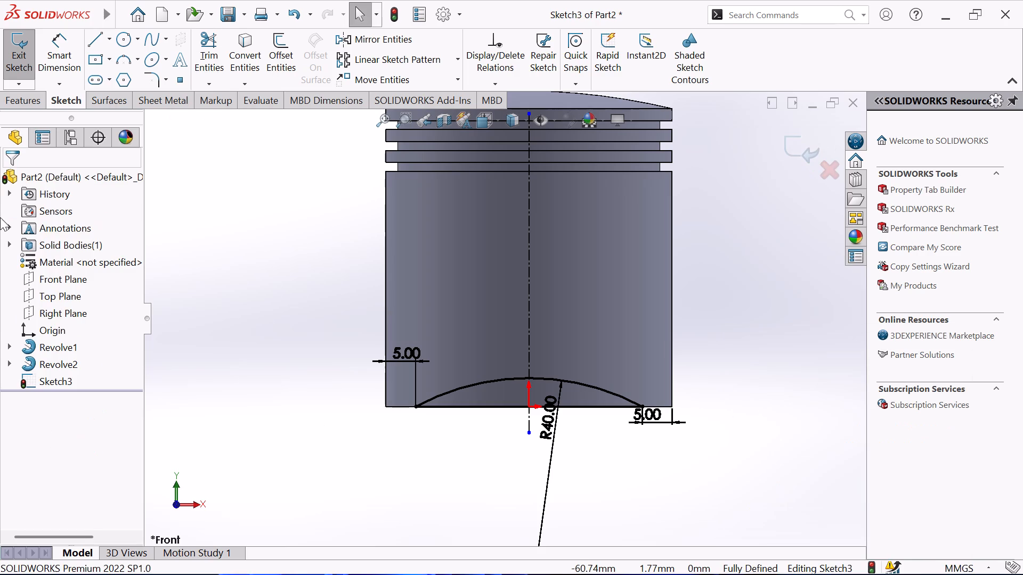
# Cut-extrude the closed arc profile Through All - Both to form an arched relief across the piston skirt's bottom.
pyautogui.click(5, 95)
pyautogui.click(221, 50)
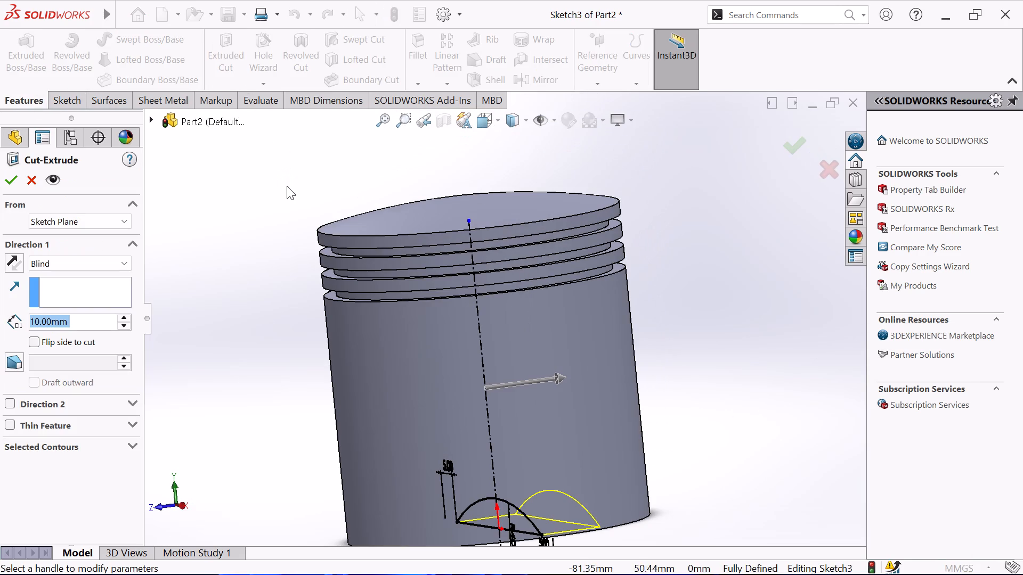
pyautogui.click(122, 263)
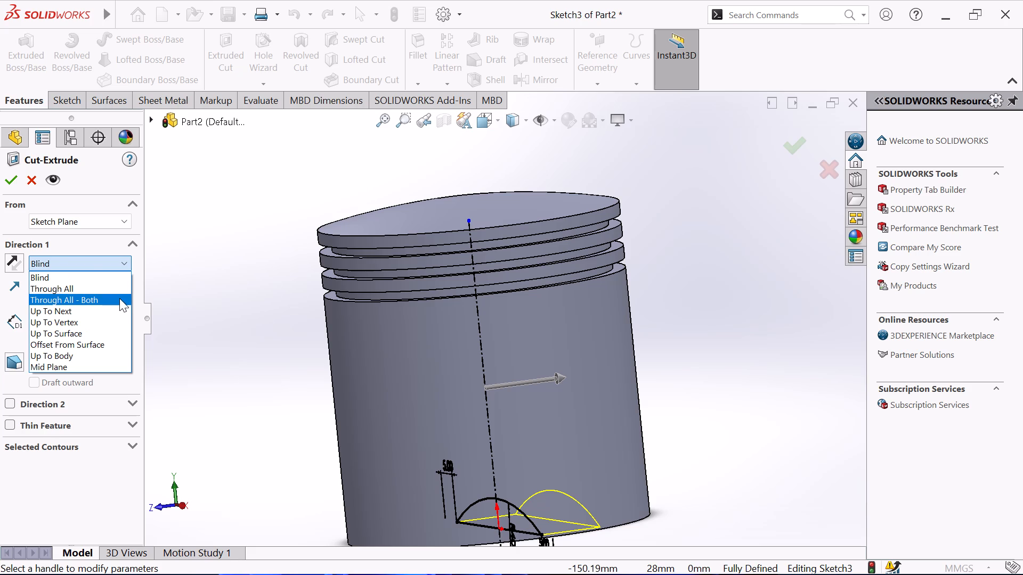
pyautogui.click(119, 298)
pyautogui.click(5, 179)
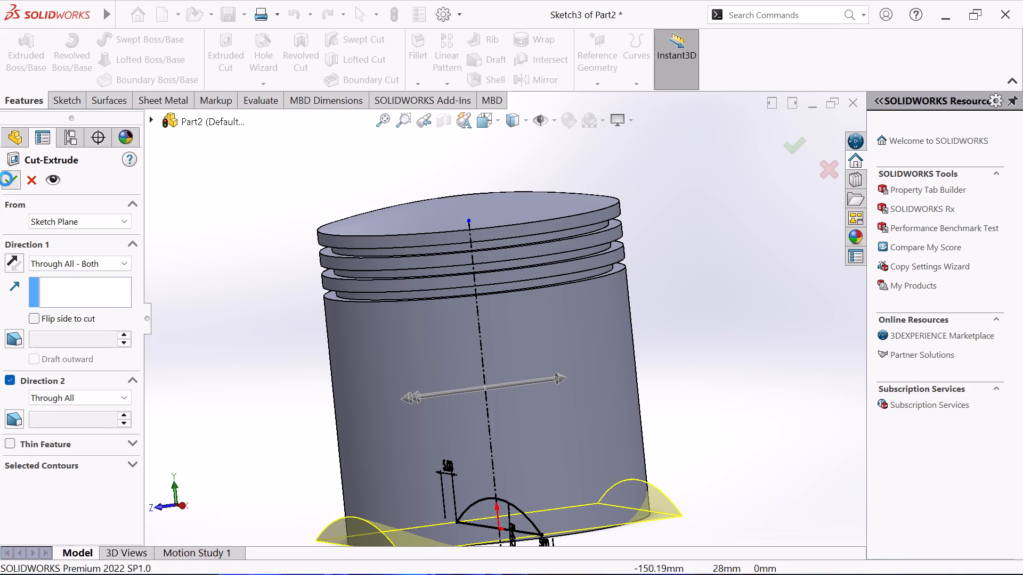
pyautogui.click(187, 287)
# Examine the arched skirt cut from the front and from underneath the piston.
pyautogui.scroll(1, 192, 287)
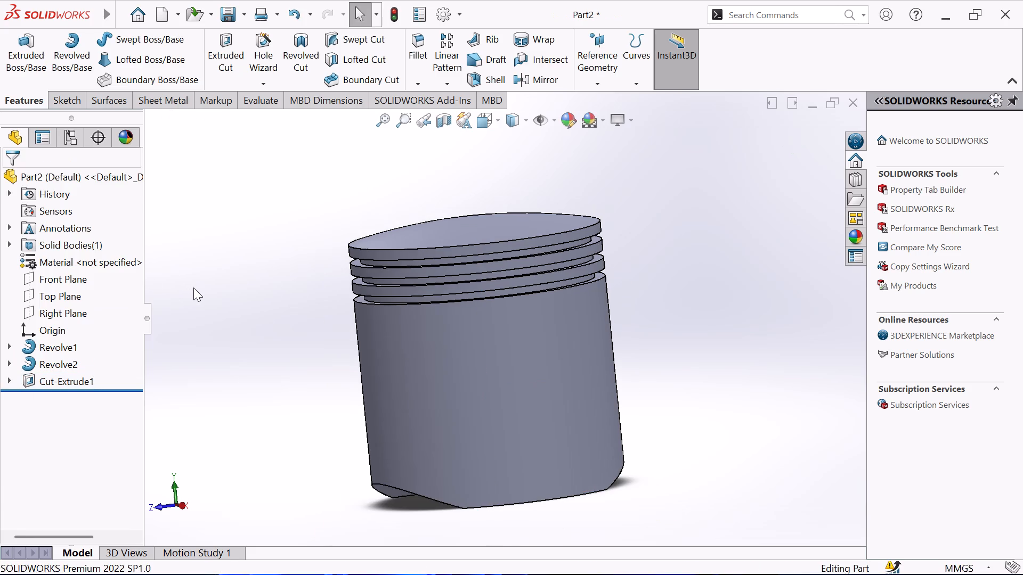
pyautogui.moveTo(194, 287); pyautogui.dragTo(274, 254, button='middle')
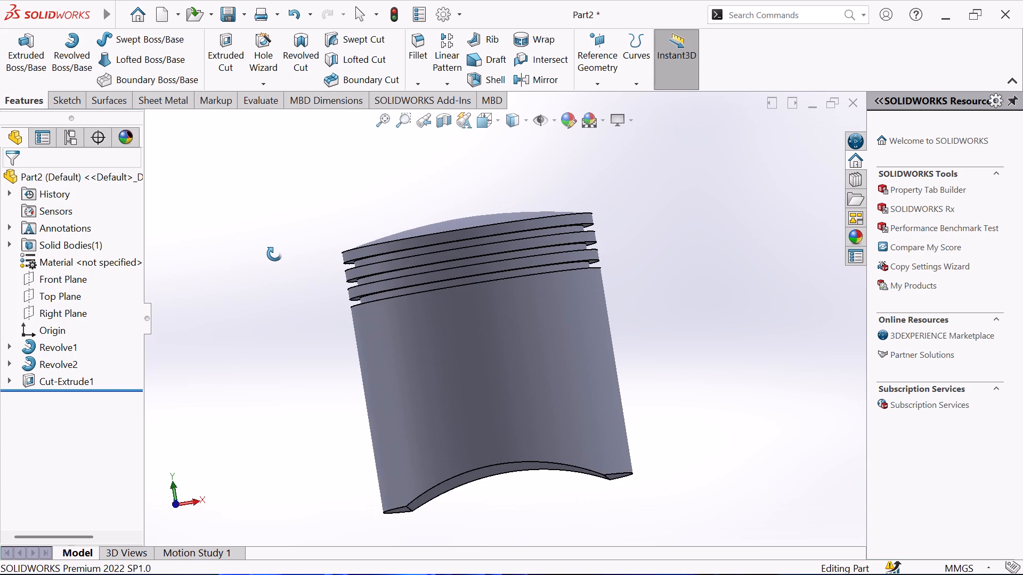
pyautogui.moveTo(274, 254); pyautogui.dragTo(289, 272, button='middle')
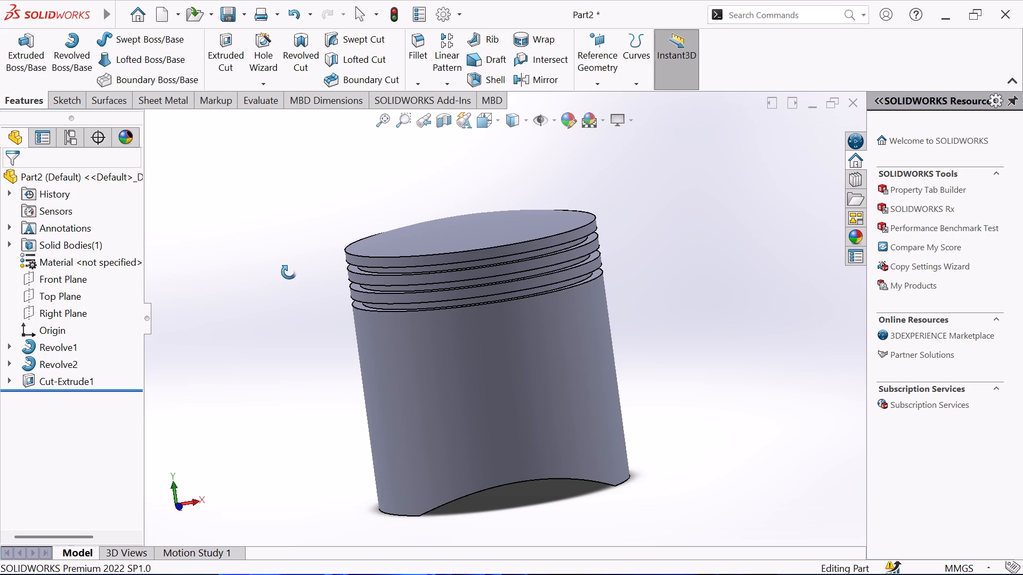
pyautogui.moveTo(289, 272); pyautogui.dragTo(291, 153, button='middle')
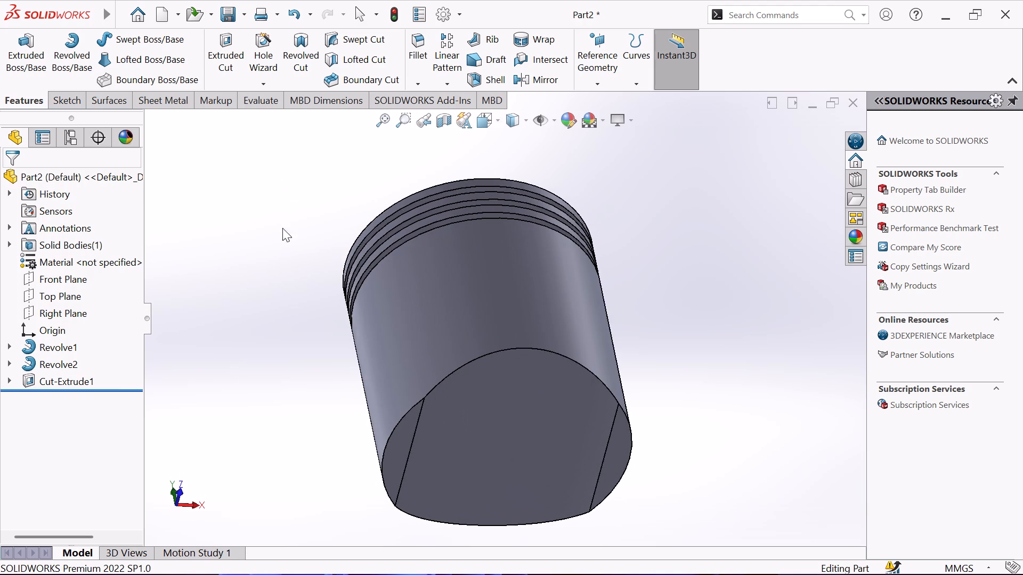
pyautogui.moveTo(269, 277); pyautogui.dragTo(258, 178, button='middle')
pyautogui.middleClick(258, 178)
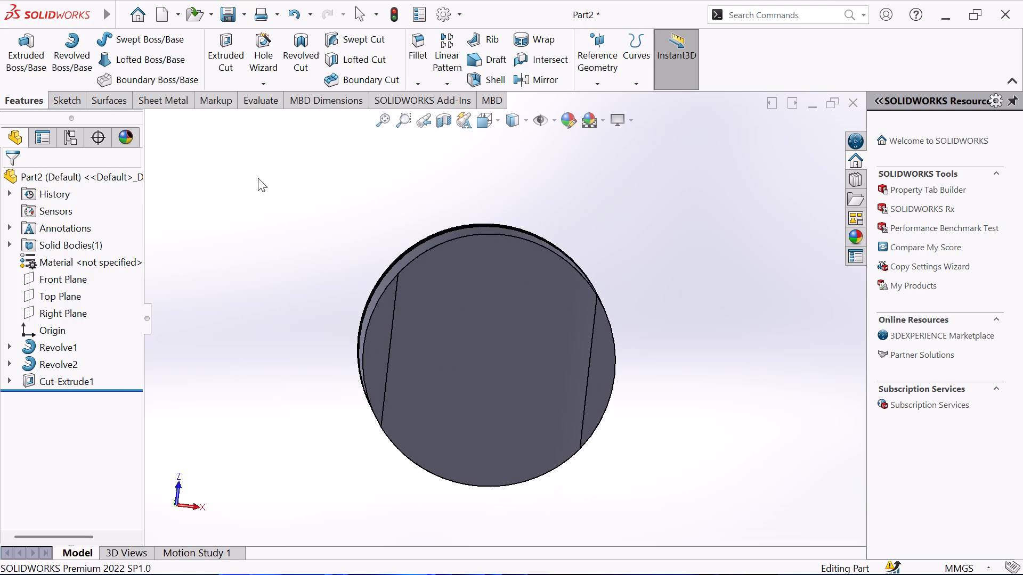
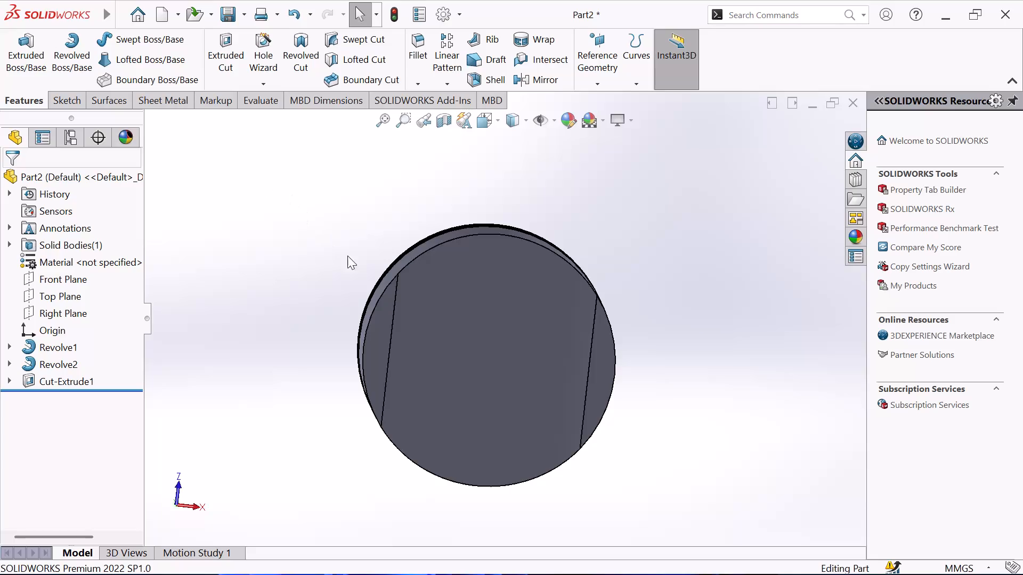
# Start a sketch on the flat bottom face beside the arched cut and draw an origin-centred circle of about 9 mm radius.
pyautogui.click(440, 374)
pyautogui.click(236, 258)
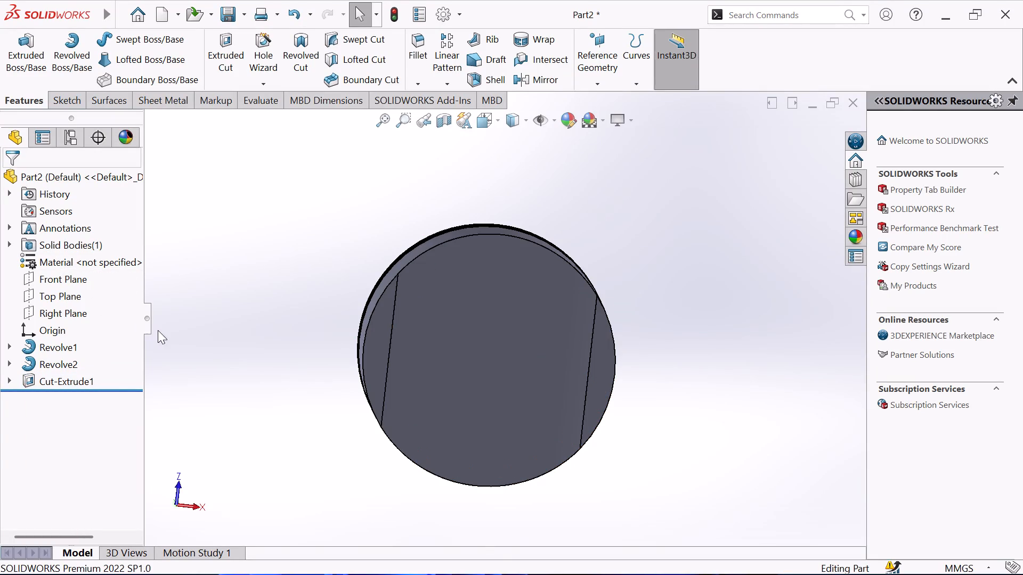
pyautogui.click(377, 354)
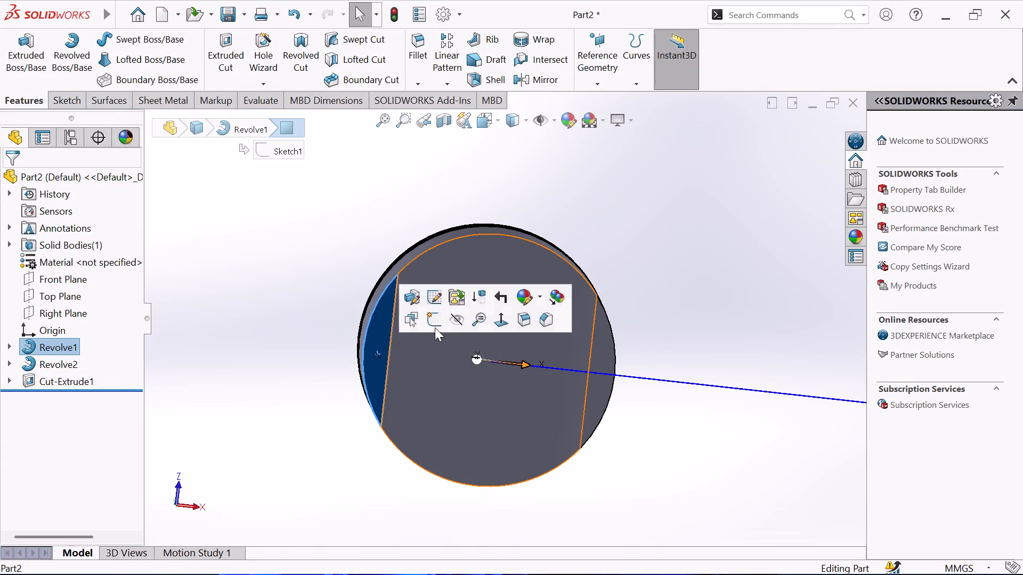
pyautogui.click(428, 317)
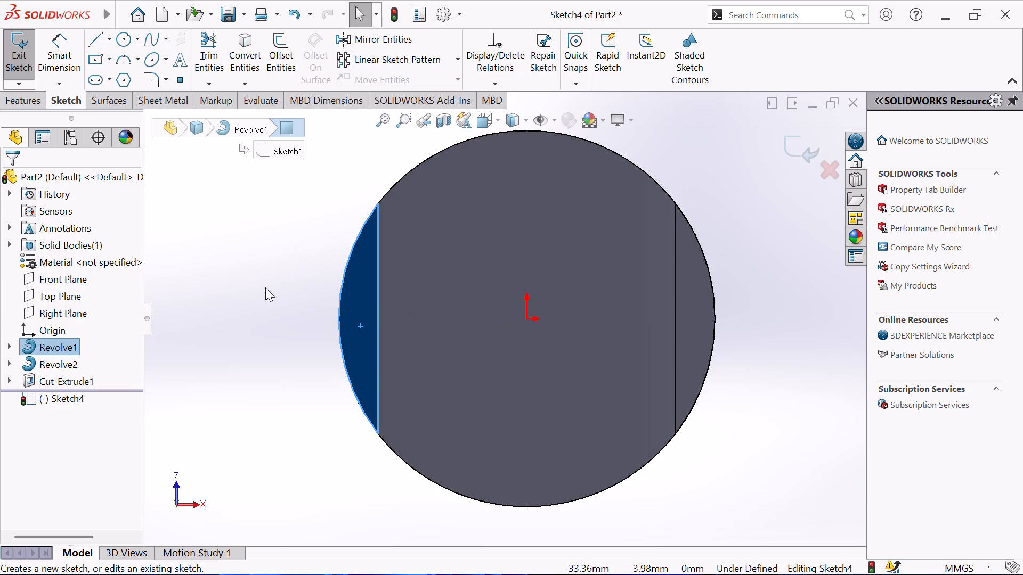
pyautogui.click(116, 39)
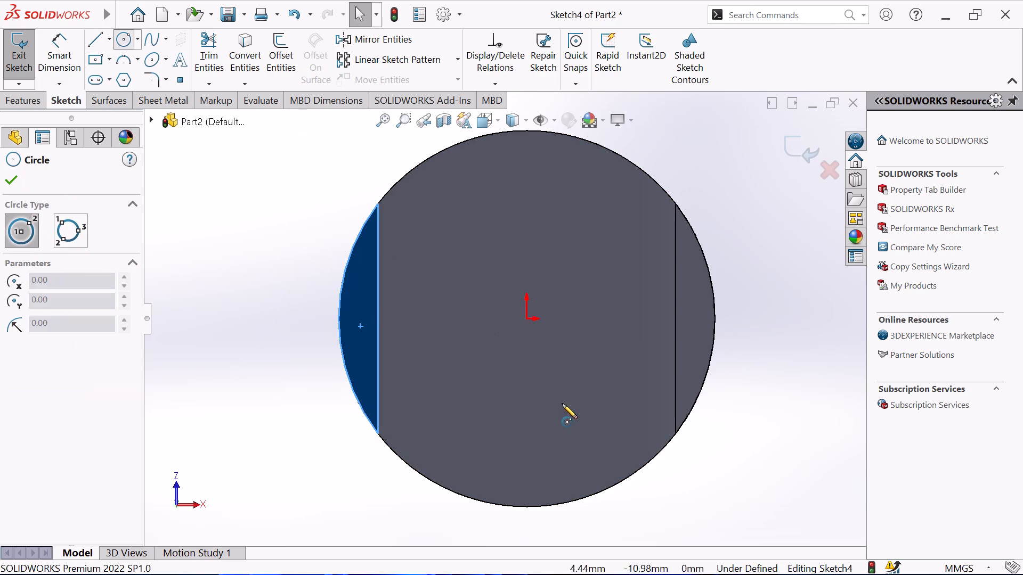
pyautogui.click(526, 318)
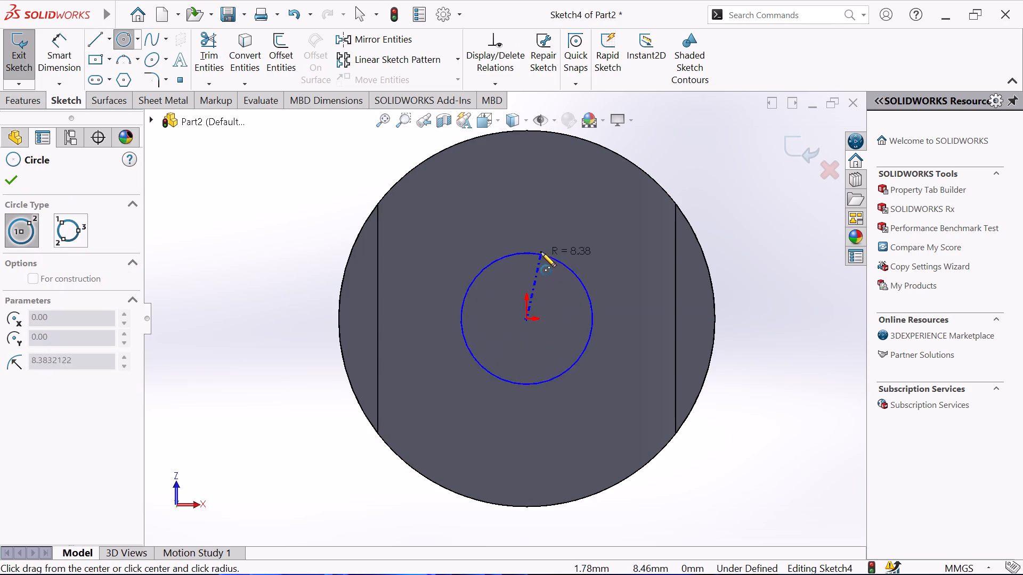
pyautogui.click(542, 249)
pyautogui.rightClick(772, 257)
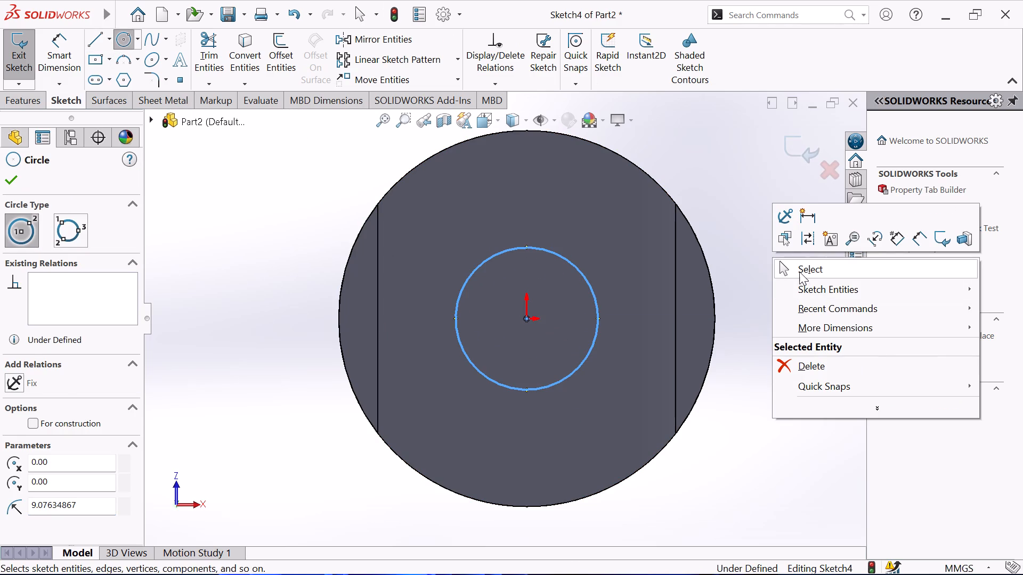
pyautogui.click(799, 271)
# Dimension the circle's diameter as 40 mm.
pyautogui.click(51, 40)
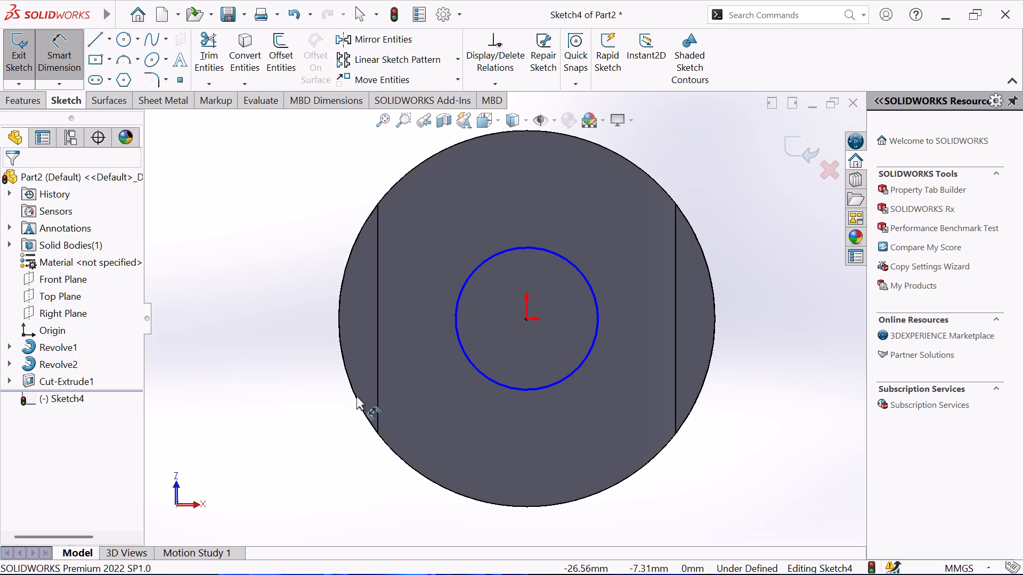
pyautogui.click(517, 389)
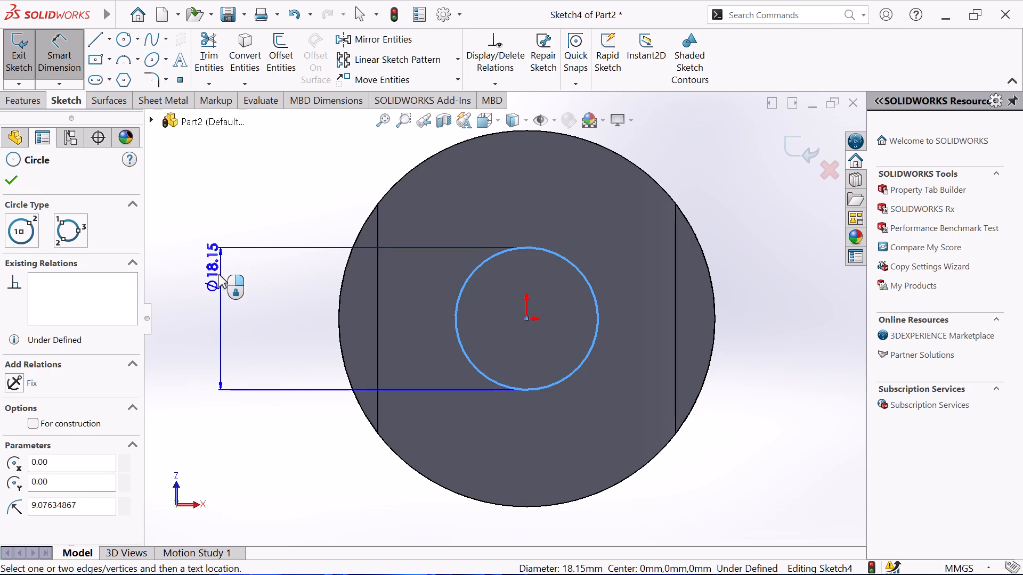
pyautogui.click(205, 308)
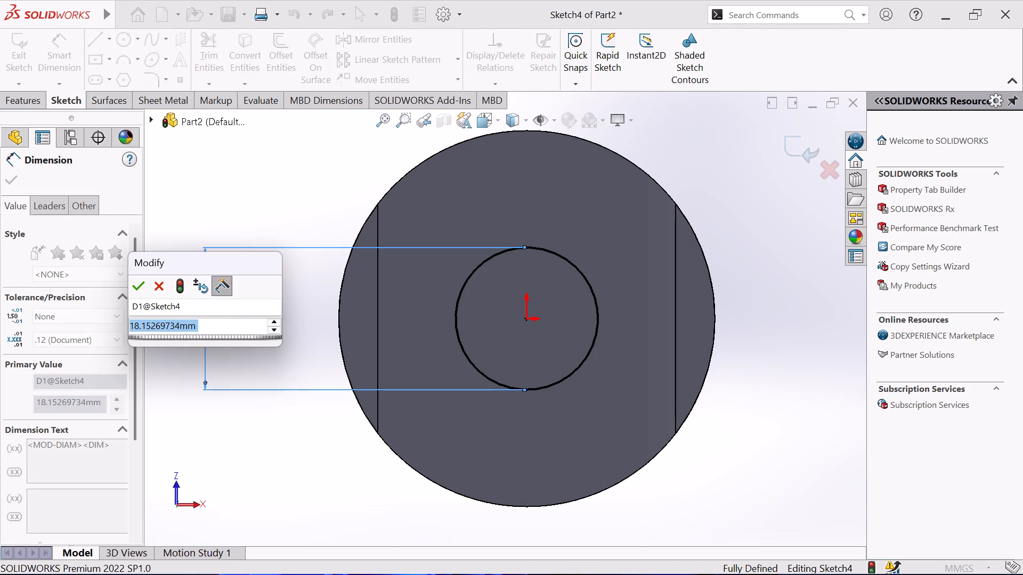
pyautogui.write('40')
pyautogui.press('Return')
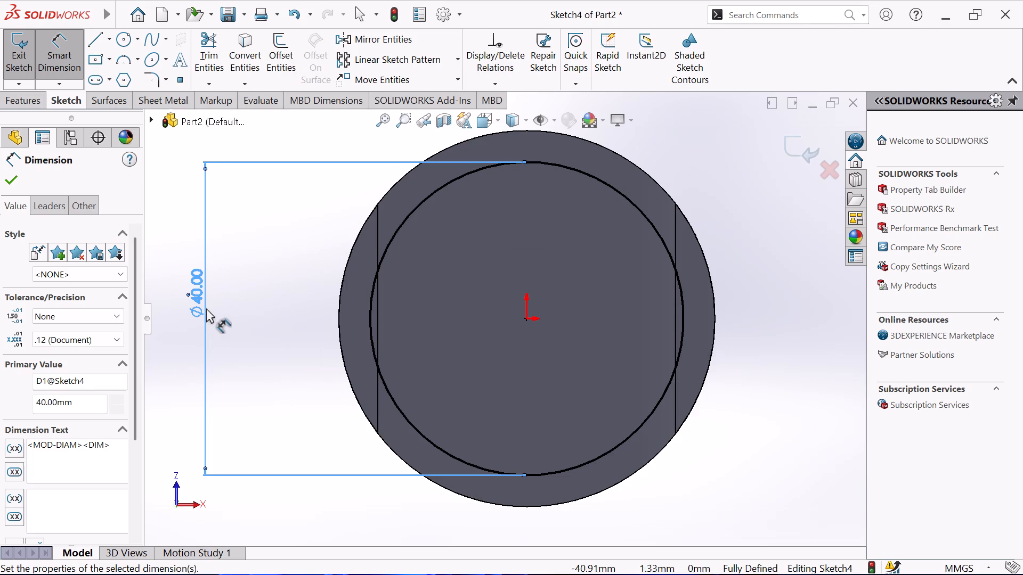
pyautogui.rightClick(288, 273)
pyautogui.click(306, 322)
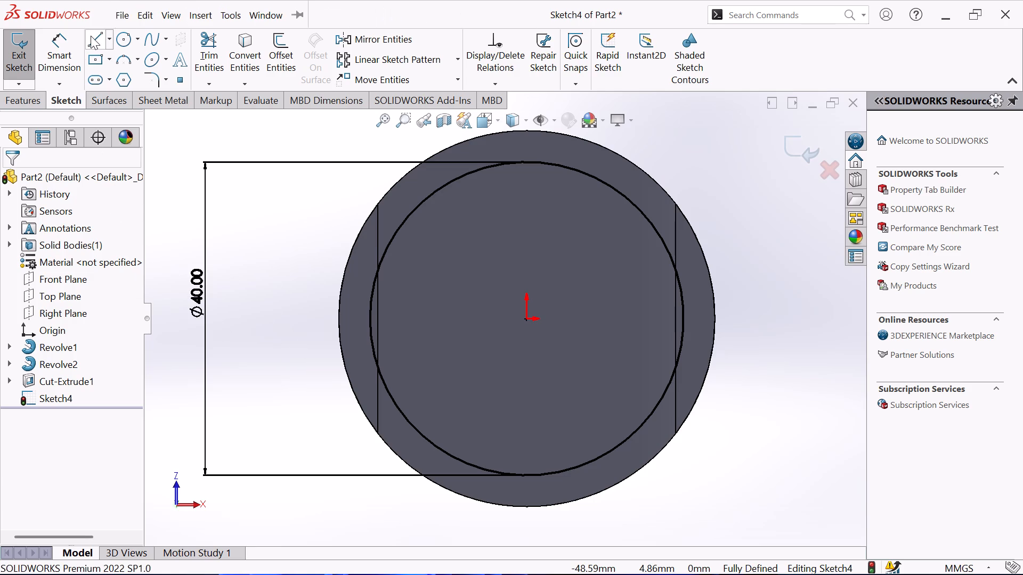
# Sketch a solid horizontal line about 50 mm long across the upper part of the circle, extending past the piston's outline on both sides.
pyautogui.click(110, 40)
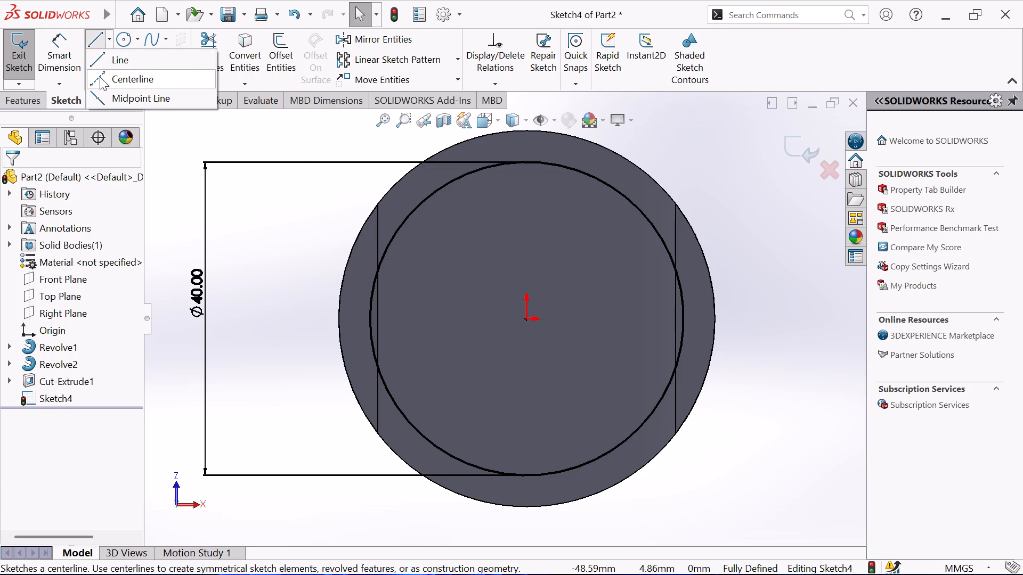
pyautogui.click(98, 79)
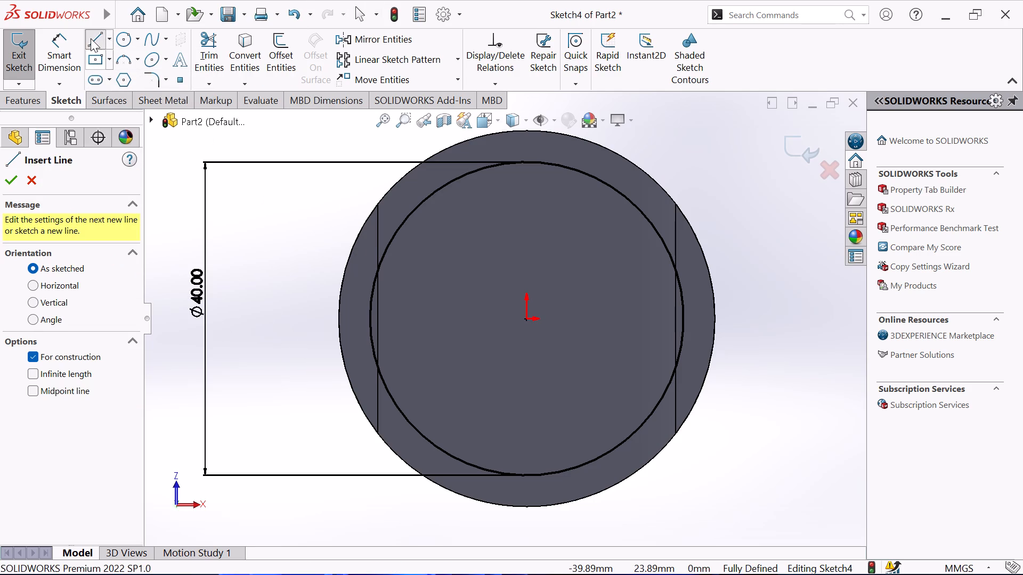
pyautogui.click(91, 38)
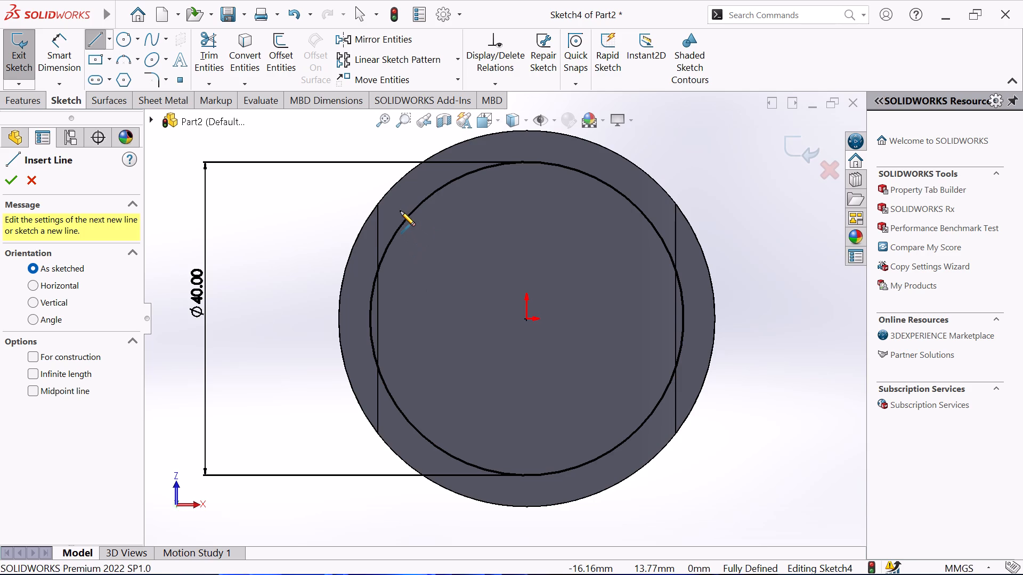
pyautogui.click(331, 215)
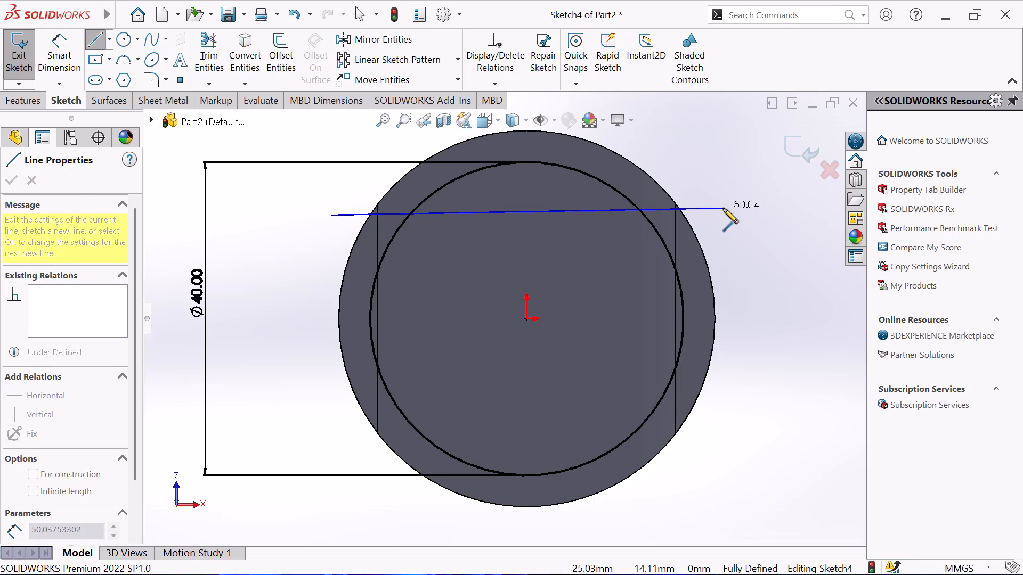
pyautogui.click(723, 216)
pyautogui.rightClick(720, 206)
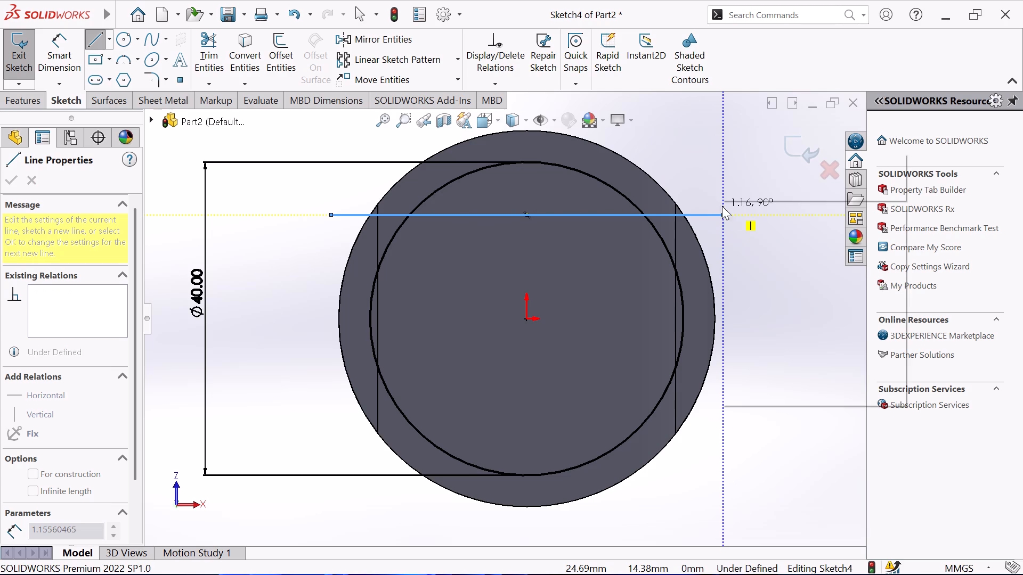
pyautogui.click(734, 207)
pyautogui.rightClick(737, 210)
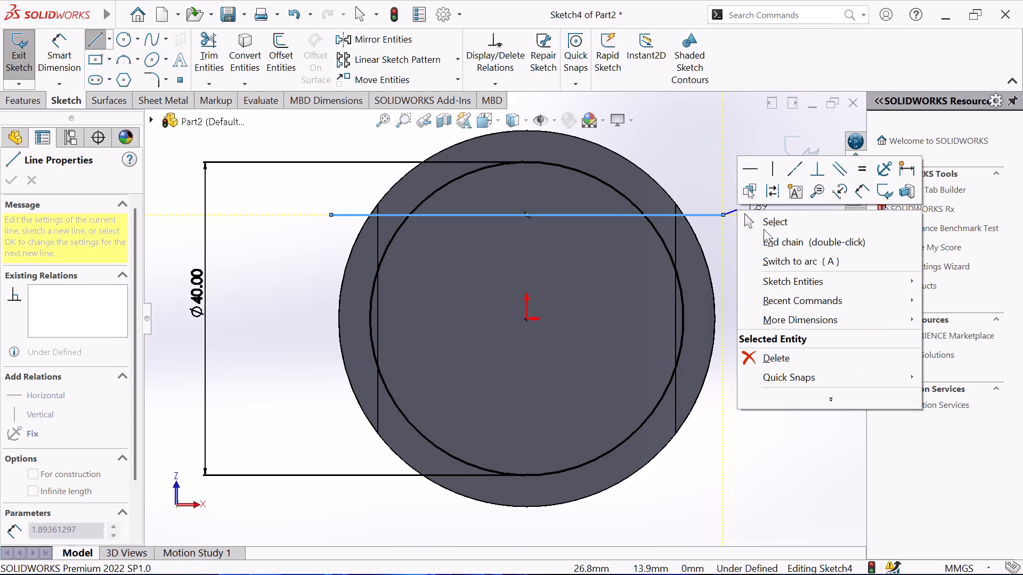
pyautogui.click(802, 225)
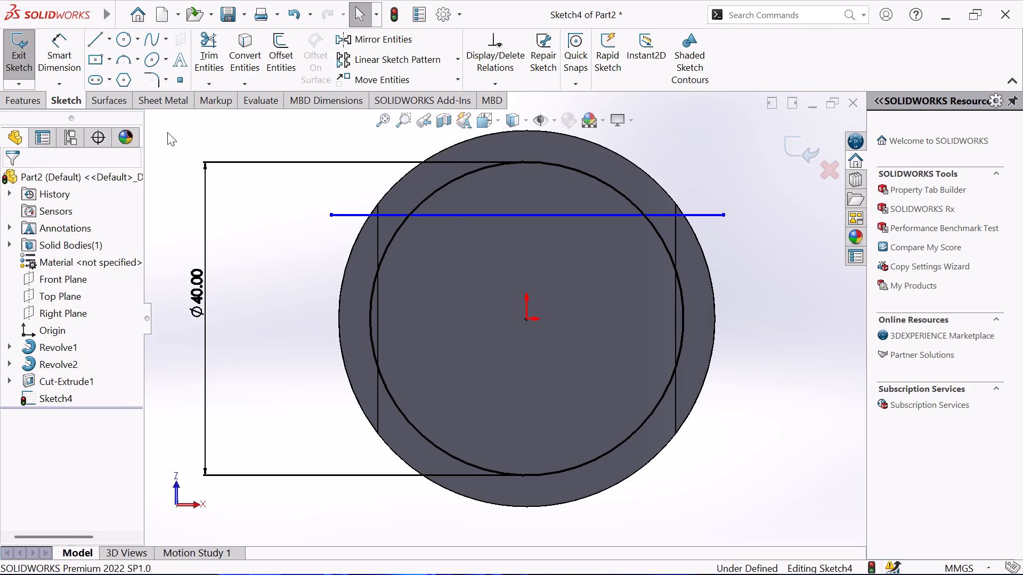
# Dimension the horizontal line's distance from the origin as 14 mm.
pyautogui.click(52, 44)
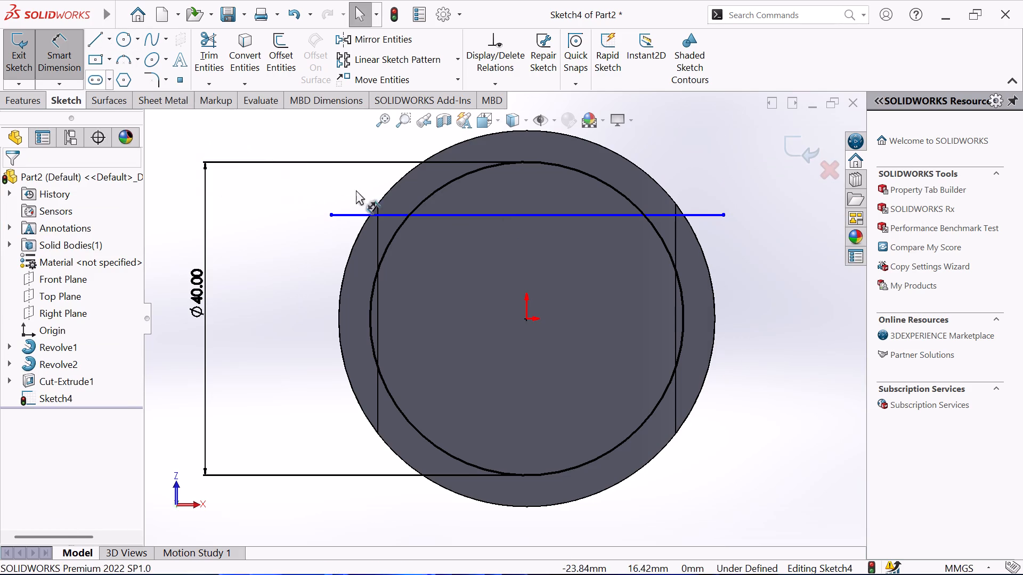
pyautogui.click(384, 213)
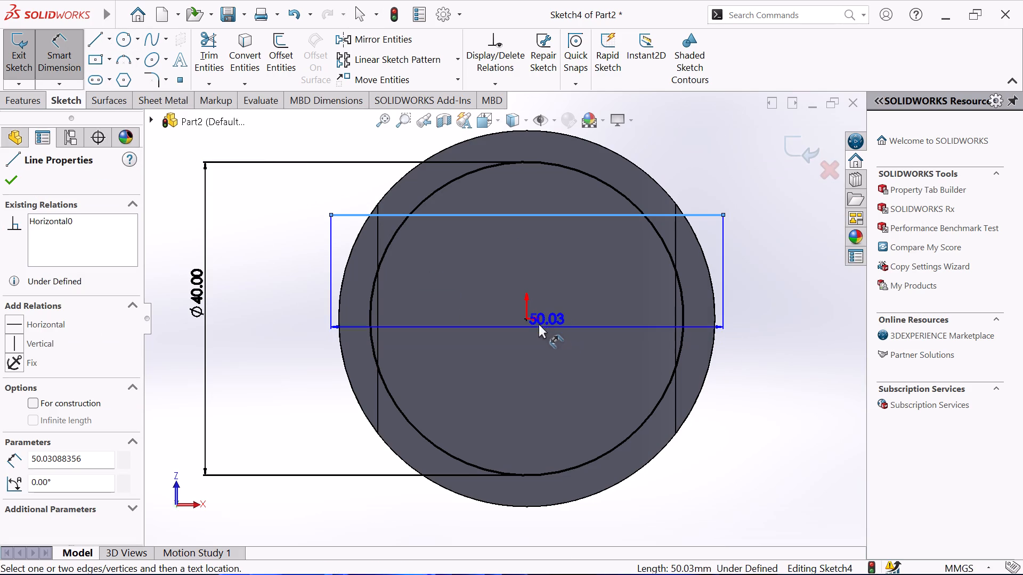
pyautogui.click(530, 319)
pyautogui.click(285, 268)
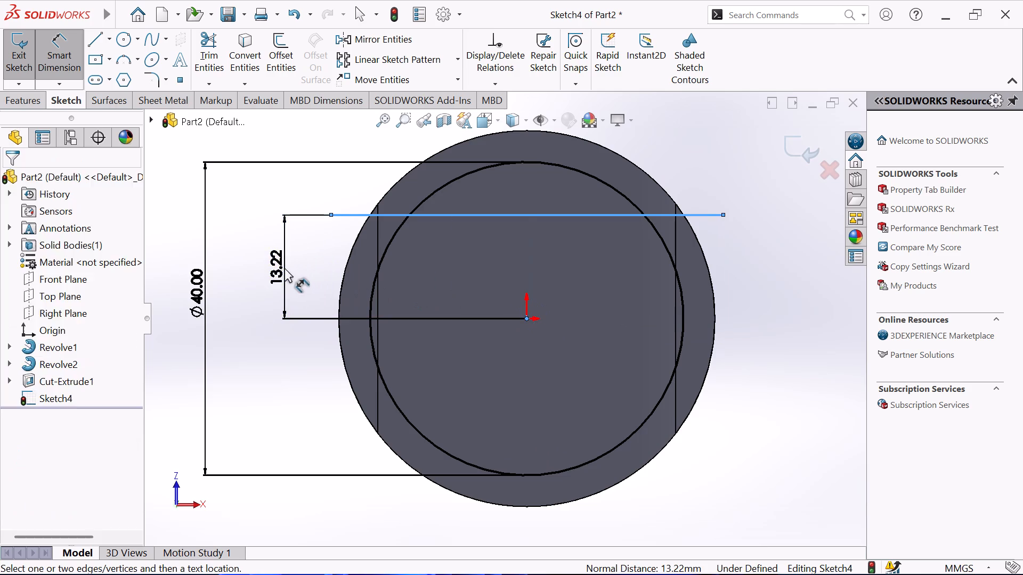
pyautogui.write('14')
pyautogui.press('Return')
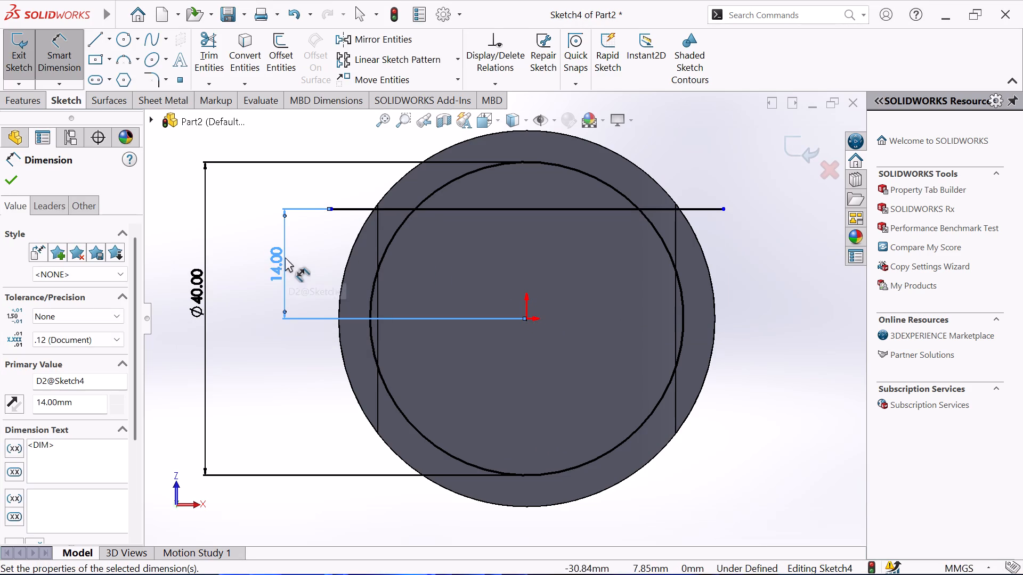
pyautogui.rightClick(229, 234)
pyautogui.click(266, 282)
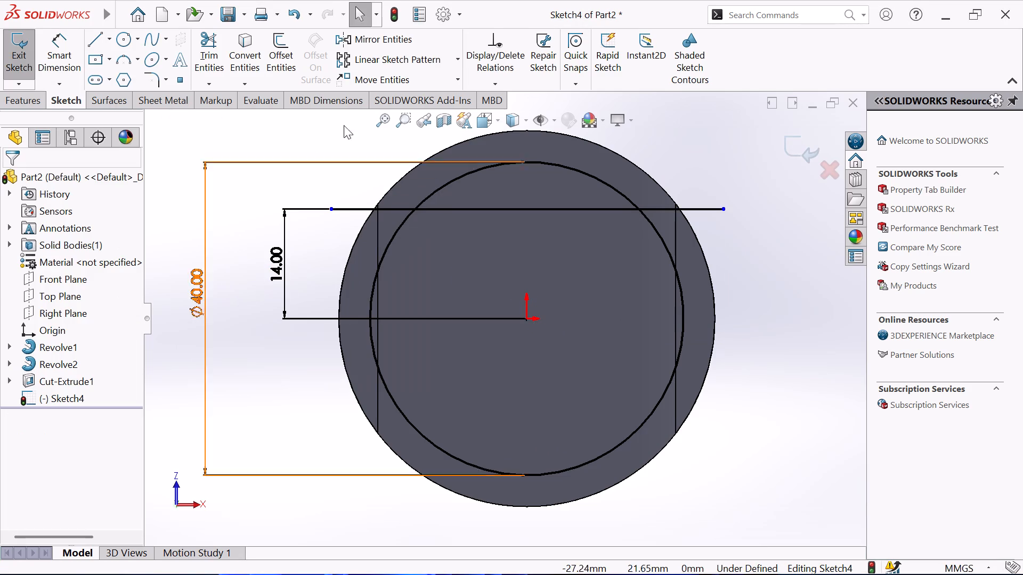
# Trim away both ends of the horizontal line outside the 40 mm circle.
pyautogui.click(210, 38)
pyautogui.click(395, 205)
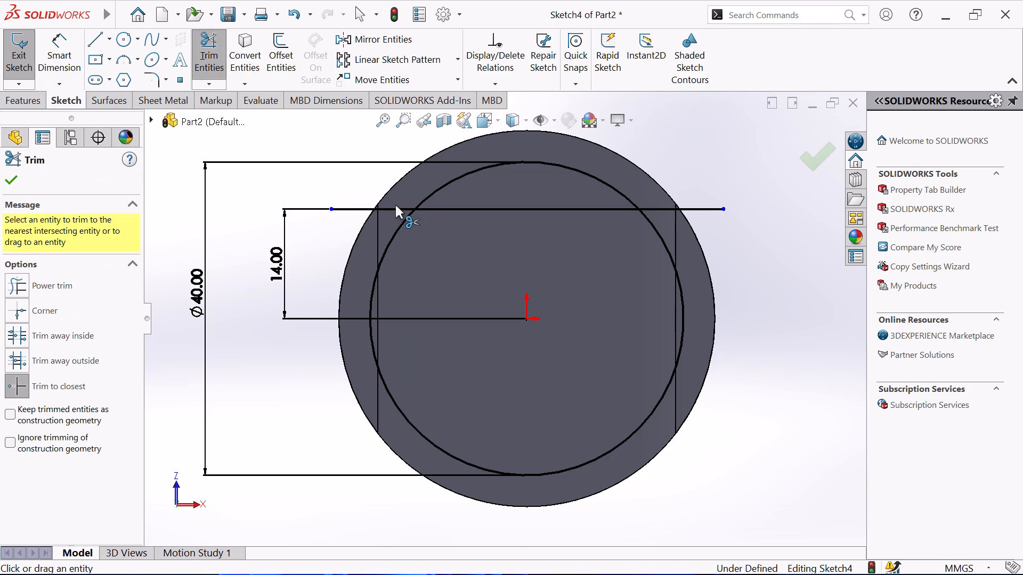
pyautogui.click(396, 209)
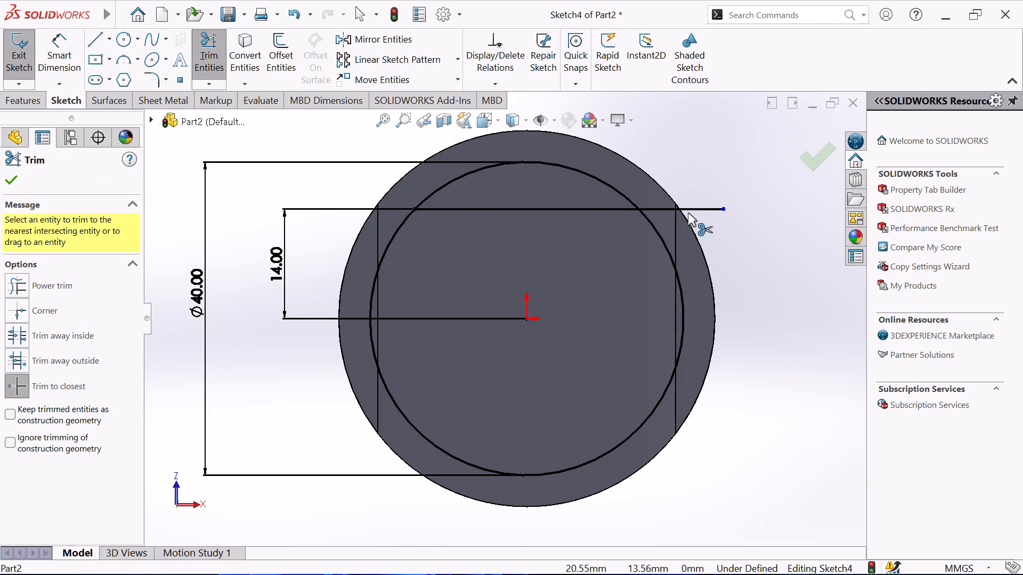
pyautogui.click(688, 212)
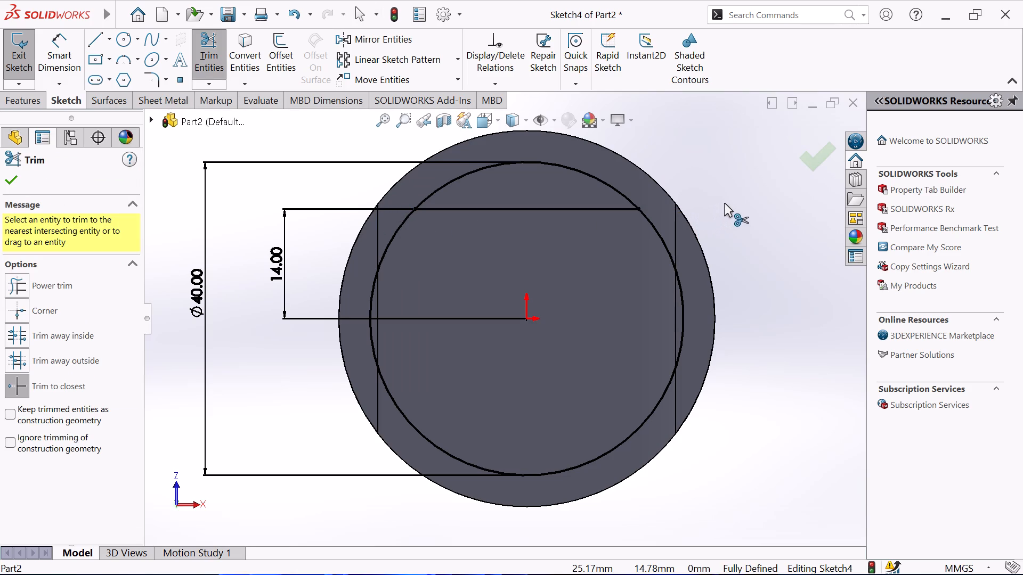
pyautogui.rightClick(724, 203)
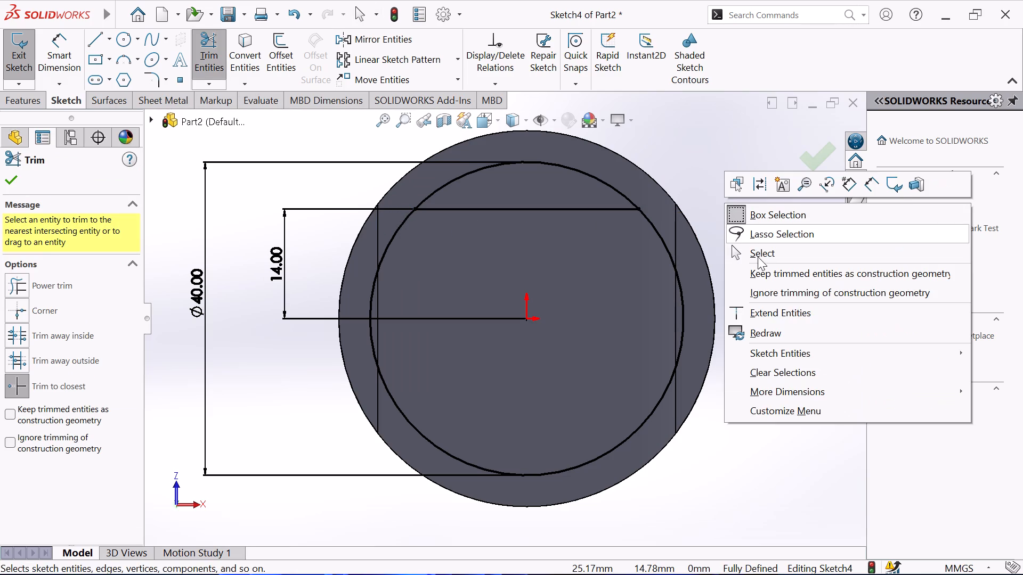
pyautogui.click(759, 257)
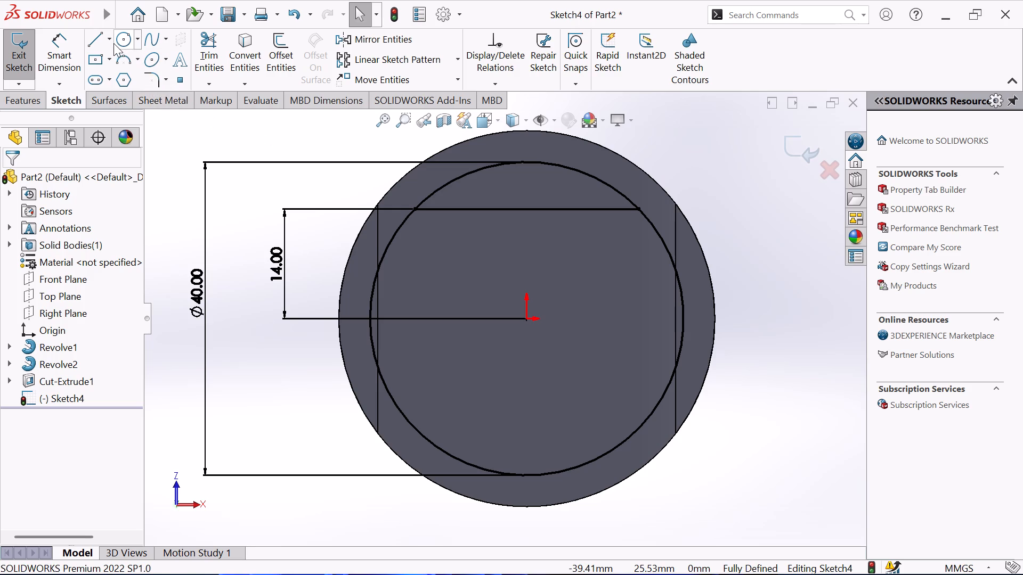
# Sketch a horizontal construction centerline about 66 mm long through the origin, spanning the whole piston.
pyautogui.click(109, 39)
pyautogui.click(93, 77)
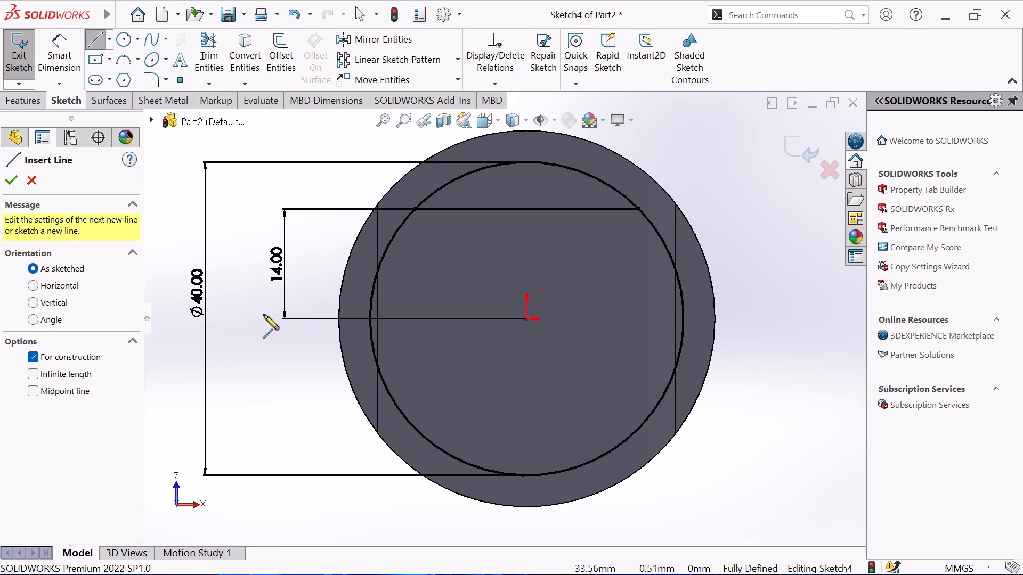
pyautogui.click(264, 317)
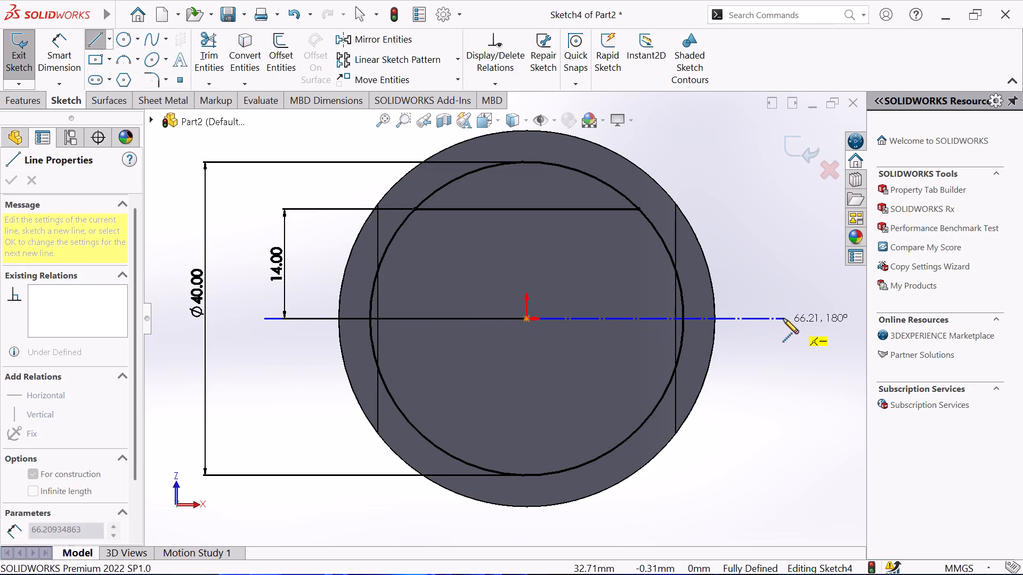
pyautogui.click(783, 317)
pyautogui.rightClick(758, 275)
pyautogui.click(781, 286)
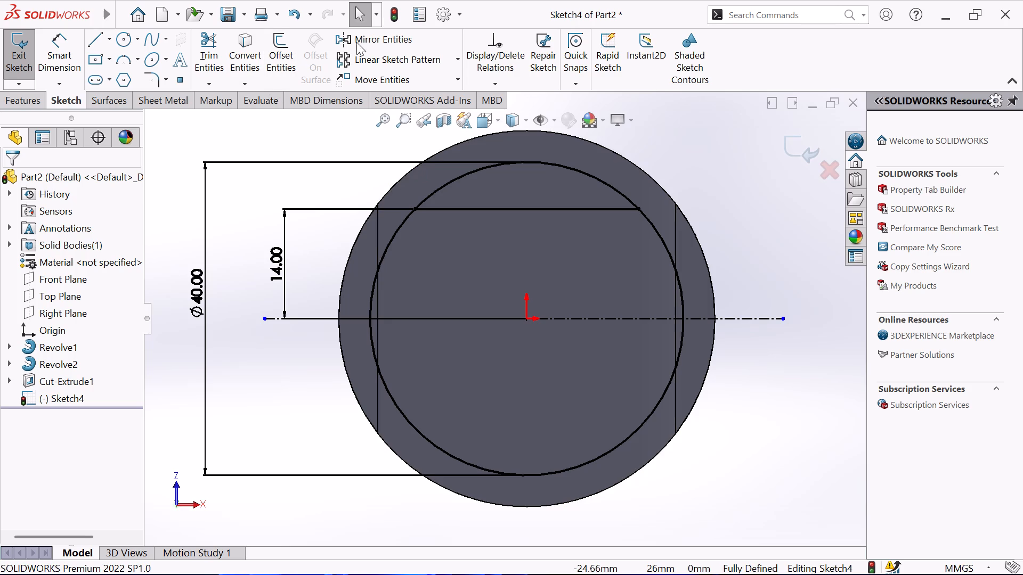
# Mirror the horizontal chord line about the centerline to the lower half of the circle, keeping the original.
pyautogui.click(376, 41)
pyautogui.click(499, 210)
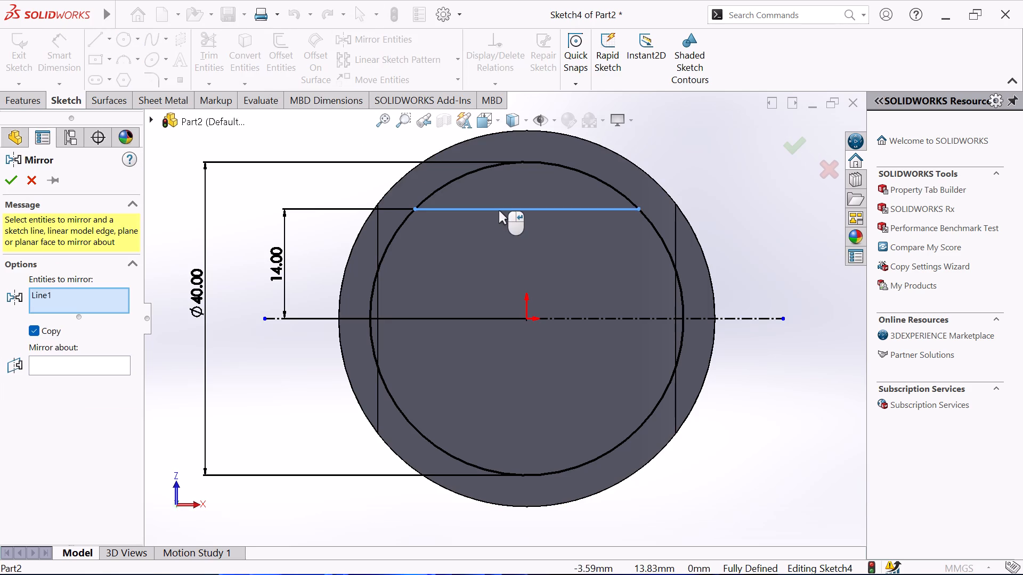
pyautogui.click(80, 365)
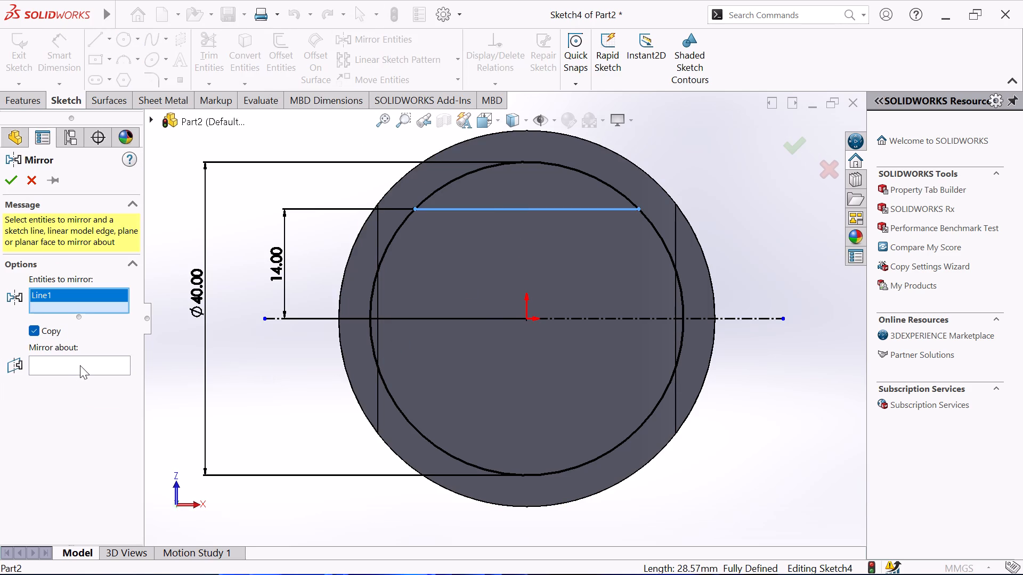
pyautogui.click(598, 319)
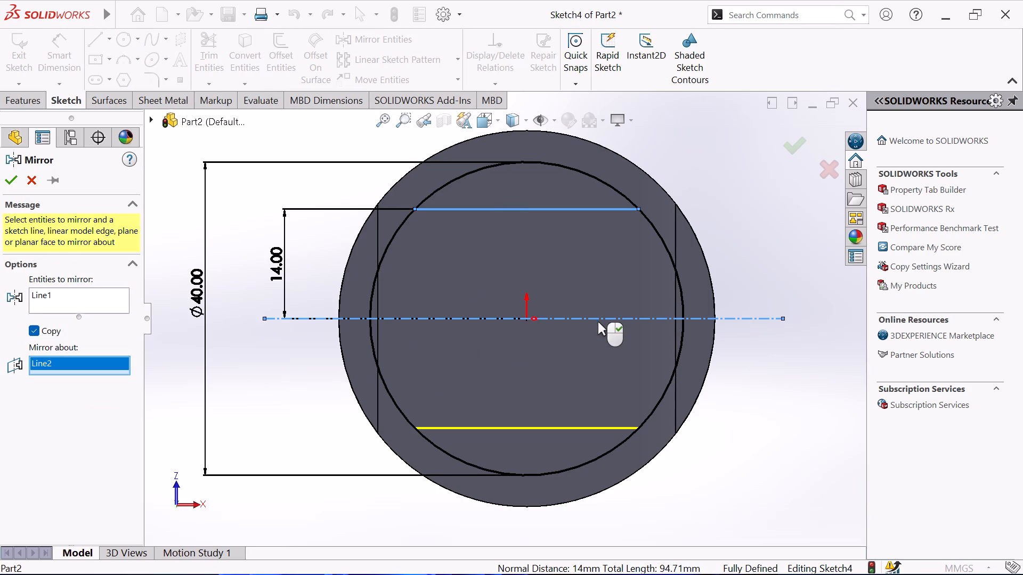
pyautogui.click(5, 186)
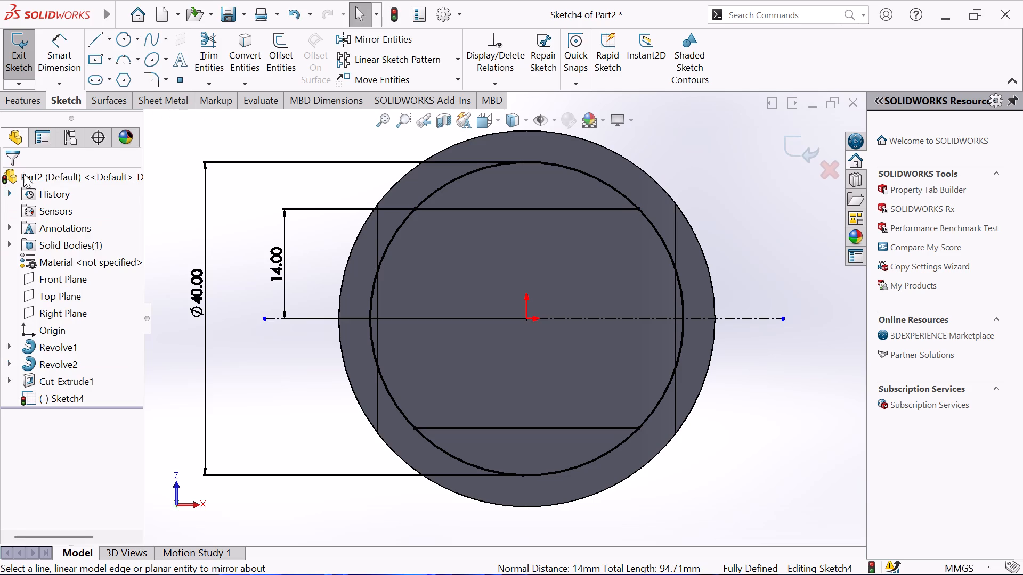
# Trim away the upper and lower arcs of the 40 mm circle beyond the two horizontal chord lines.
pyautogui.click(200, 53)
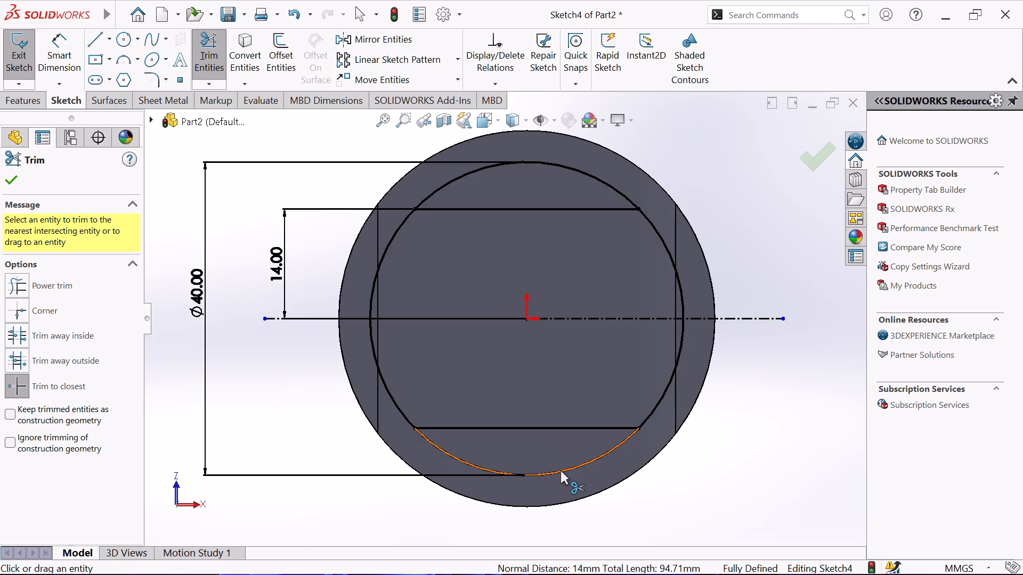
pyautogui.click(561, 471)
pyautogui.click(554, 163)
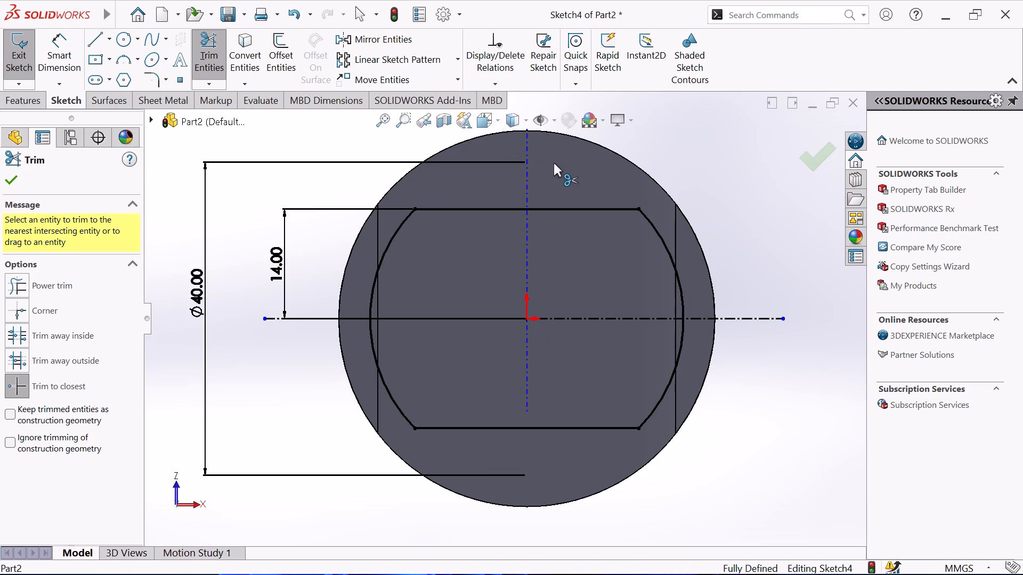
pyautogui.rightClick(244, 196)
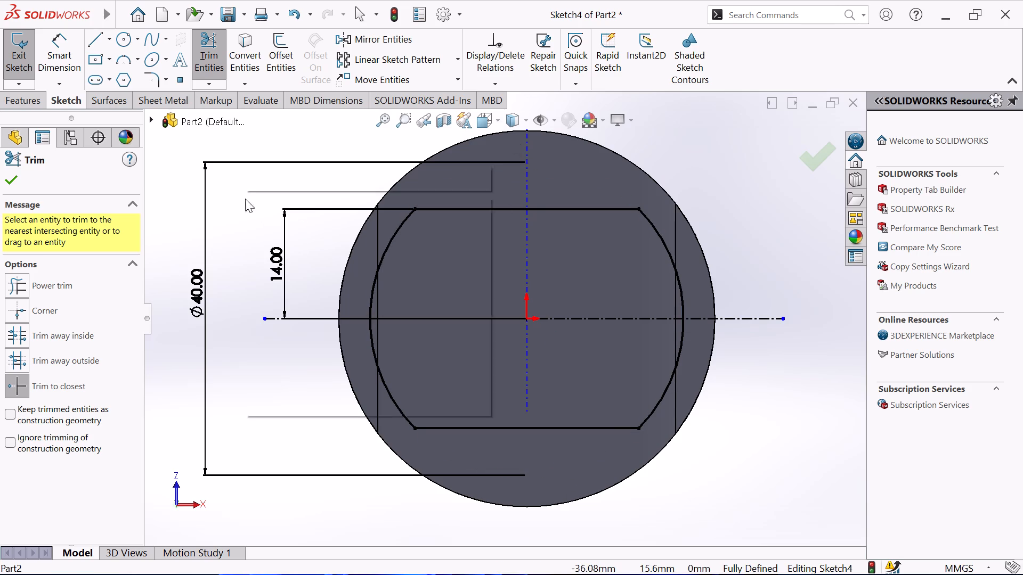
pyautogui.click(287, 246)
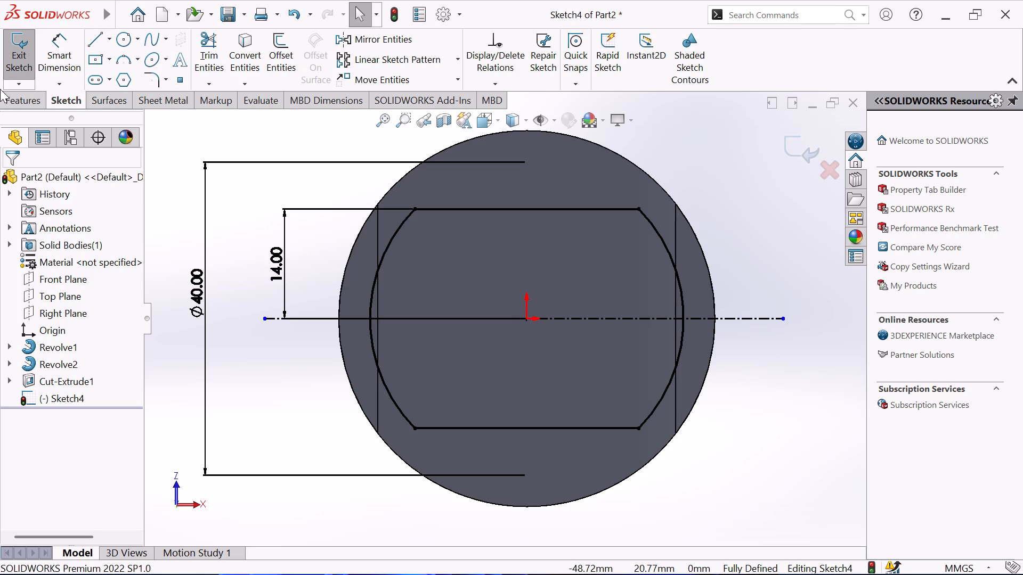
# Cut-extrude the flat-sided profile into the piston's underside with a blind depth of 37 mm.
pyautogui.click(6, 101)
pyautogui.click(228, 48)
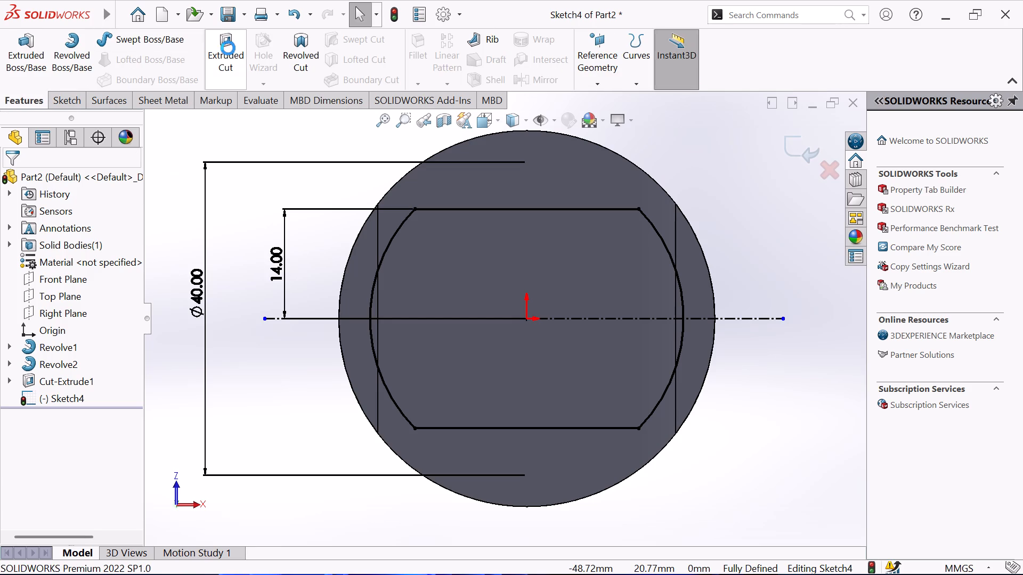
pyautogui.moveTo(253, 152); pyautogui.dragTo(254, 235, button='middle')
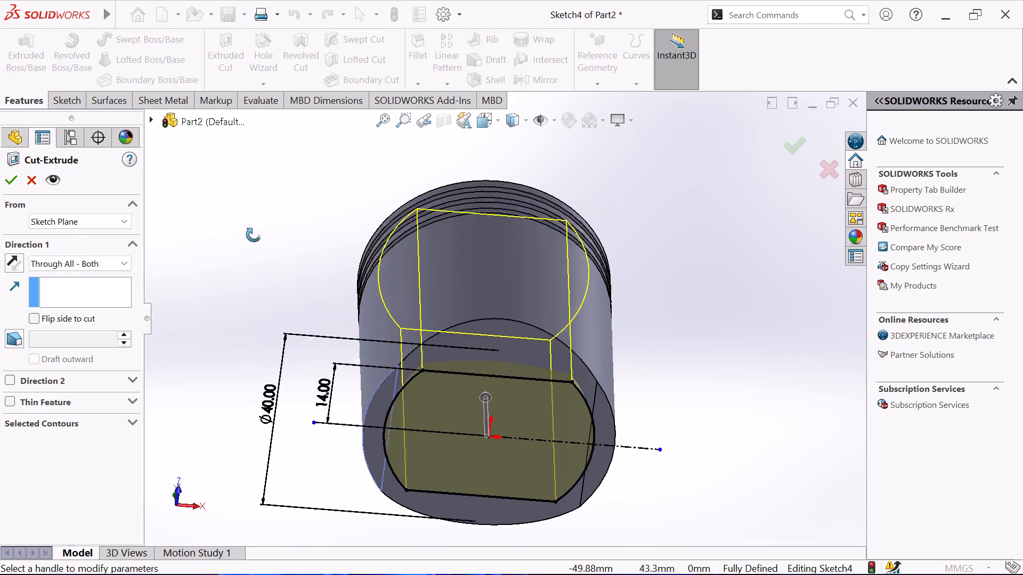
pyautogui.moveTo(254, 235); pyautogui.dragTo(278, 350, button='middle')
pyautogui.click(128, 269)
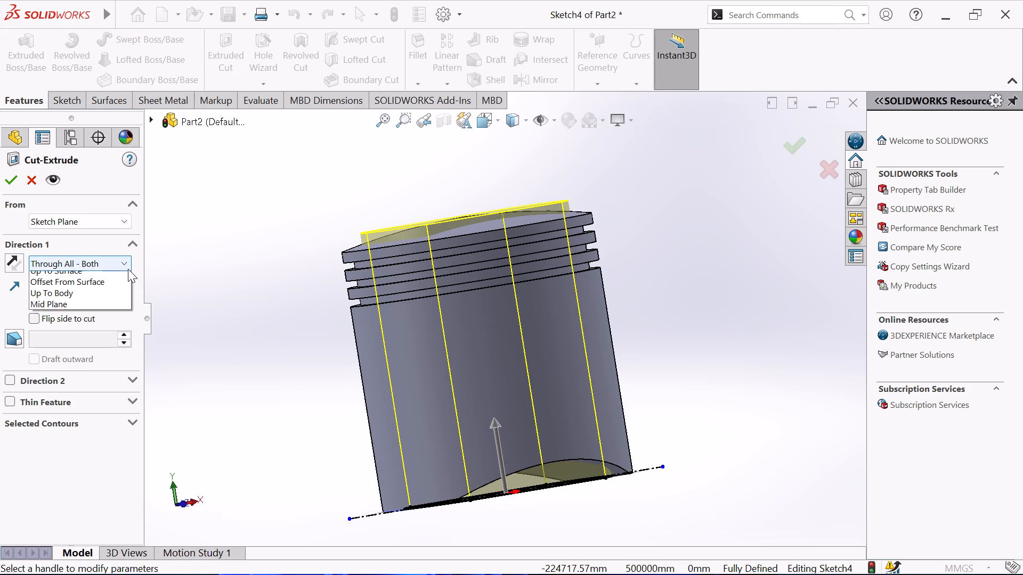
pyautogui.click(110, 313)
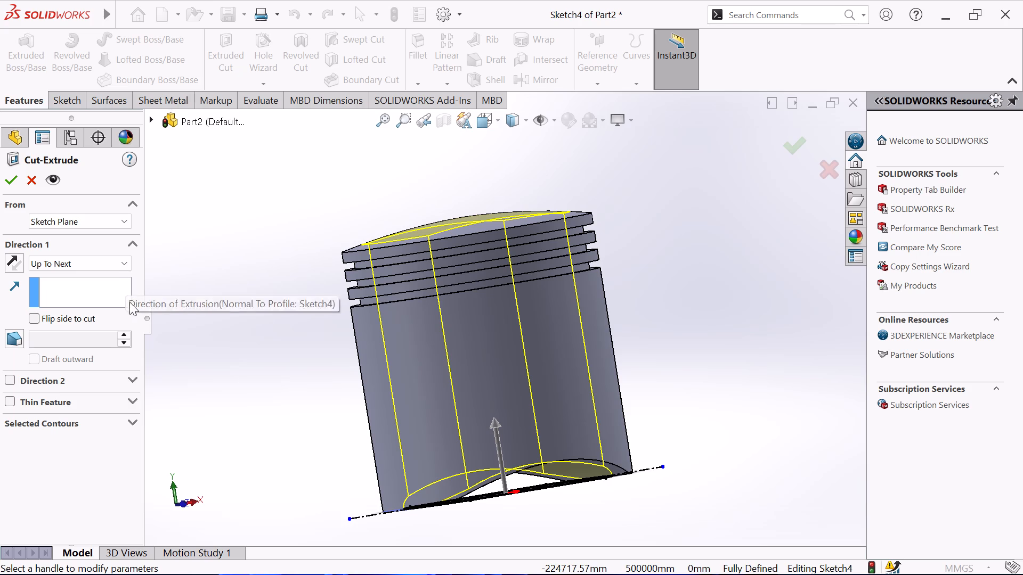
pyautogui.click(104, 268)
pyautogui.click(95, 286)
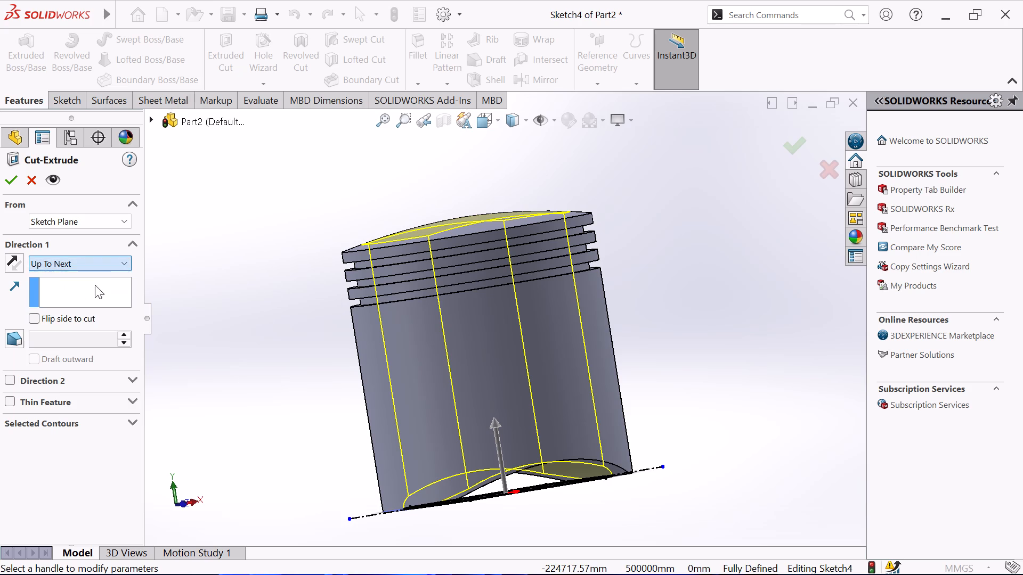
pyautogui.click(102, 269)
pyautogui.click(101, 276)
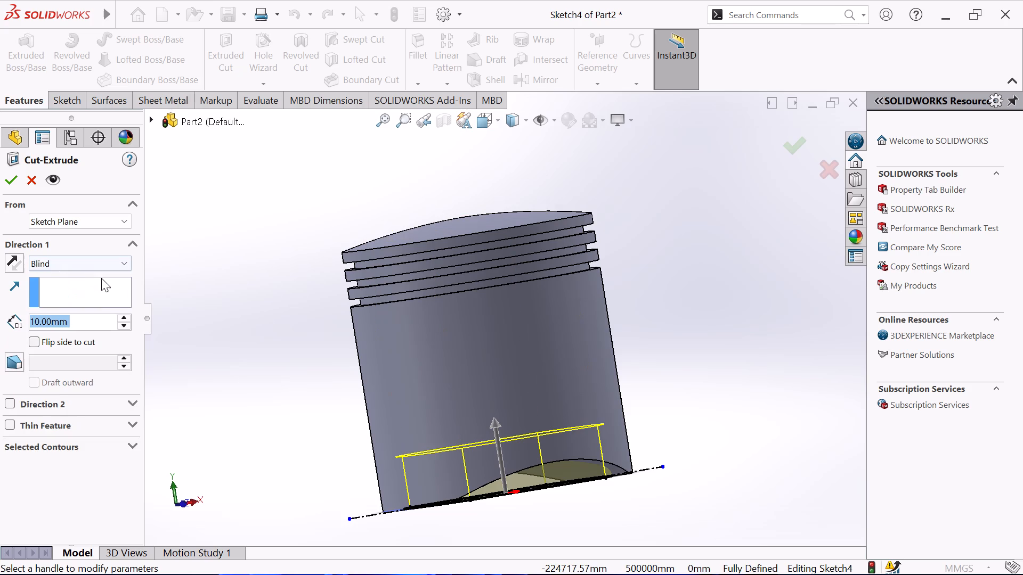
pyautogui.press('3')
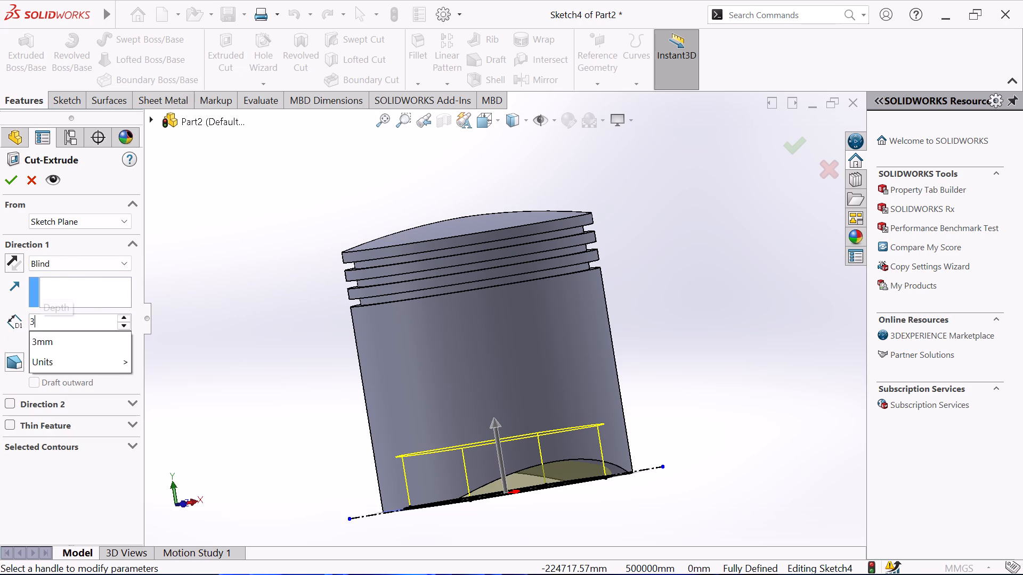
pyautogui.press('7')
pyautogui.press('Return')
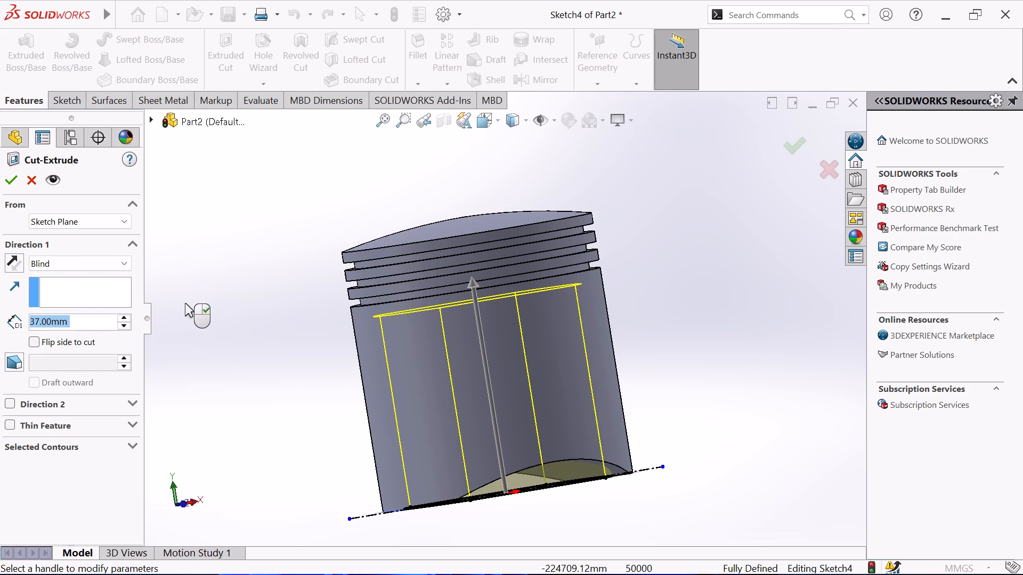
pyautogui.click(6, 187)
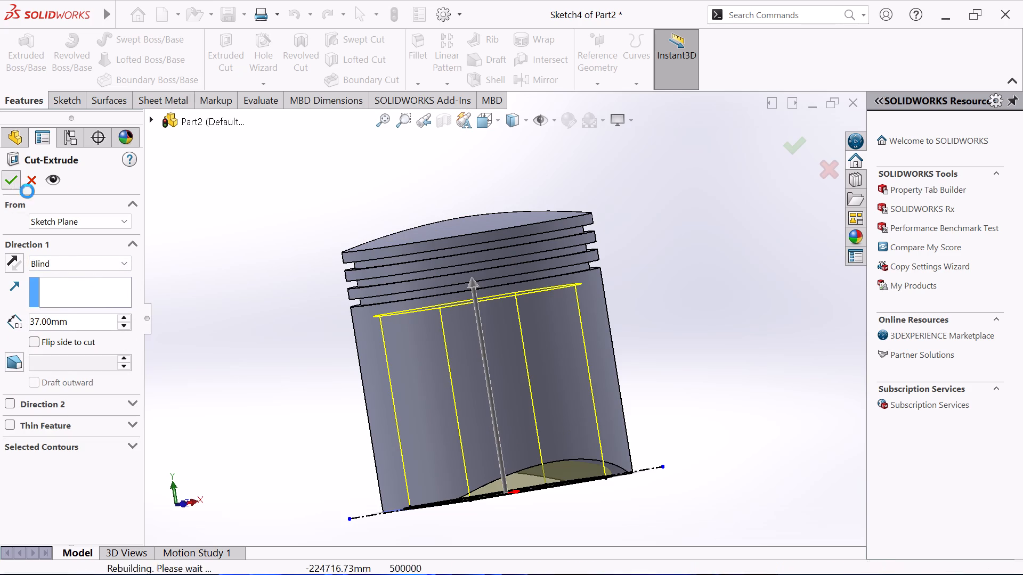
pyautogui.click(214, 219)
# In a new sketch on the Right Plane, draw a vertical line about 41 mm long from the skirt's top edge to just below its bottom.
pyautogui.moveTo(220, 220); pyautogui.dragTo(206, 35, button='middle')
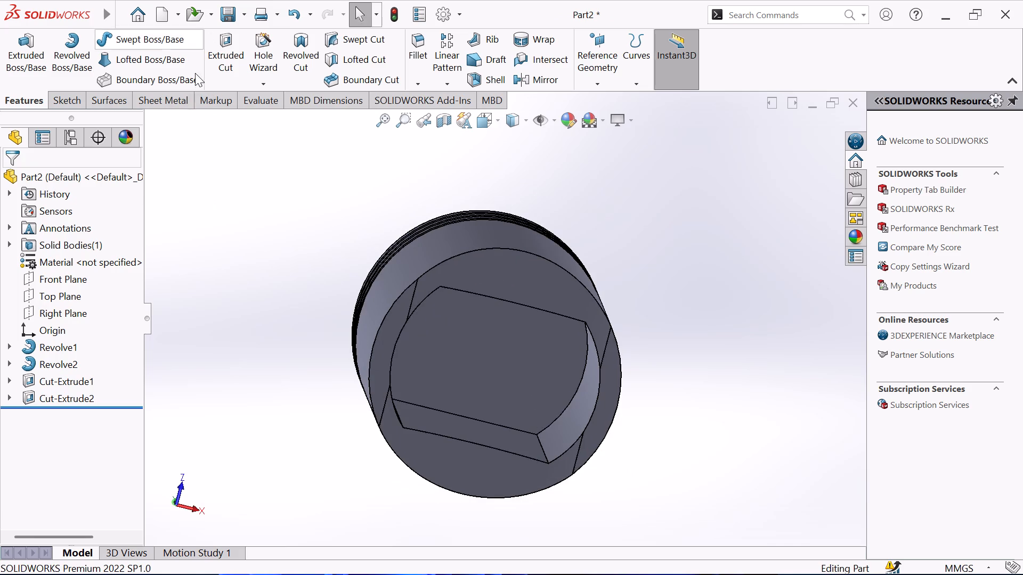
pyautogui.moveTo(188, 172); pyautogui.dragTo(191, 109, button='middle')
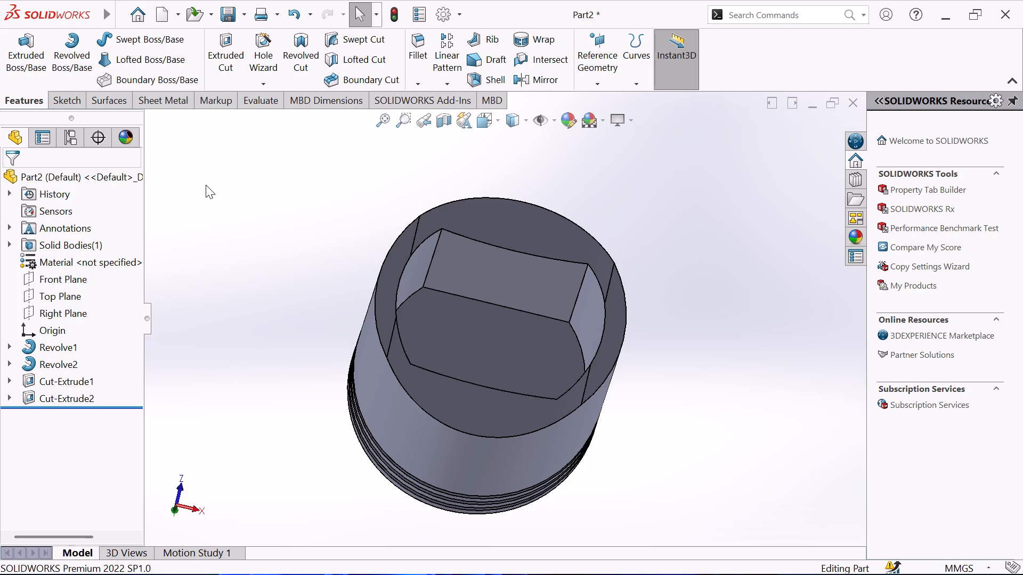
pyautogui.moveTo(206, 185); pyautogui.dragTo(205, 278, button='middle')
pyautogui.moveTo(205, 278); pyautogui.dragTo(232, 309, button='middle')
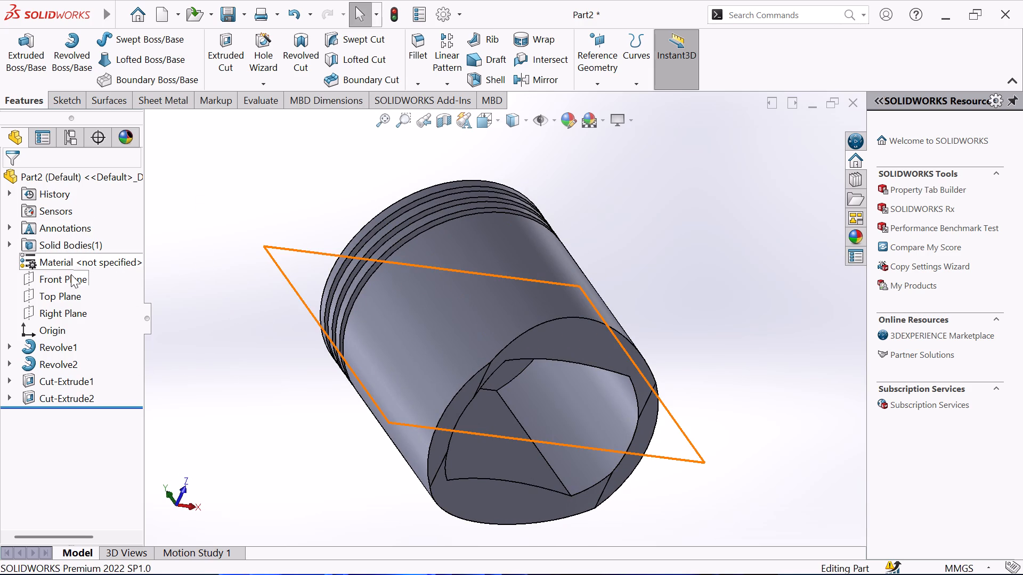
pyautogui.click(68, 306)
pyautogui.click(68, 104)
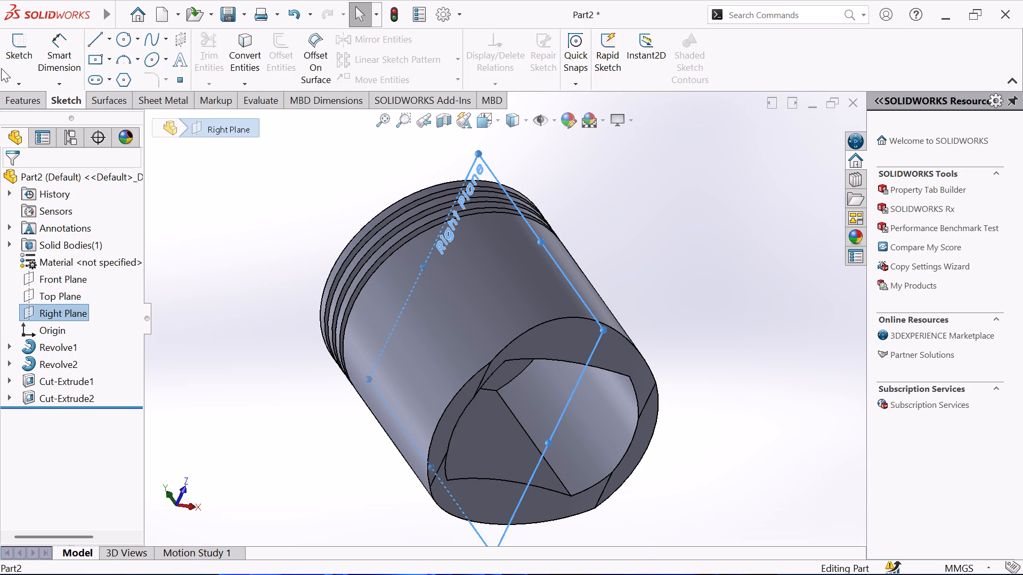
pyautogui.click(11, 55)
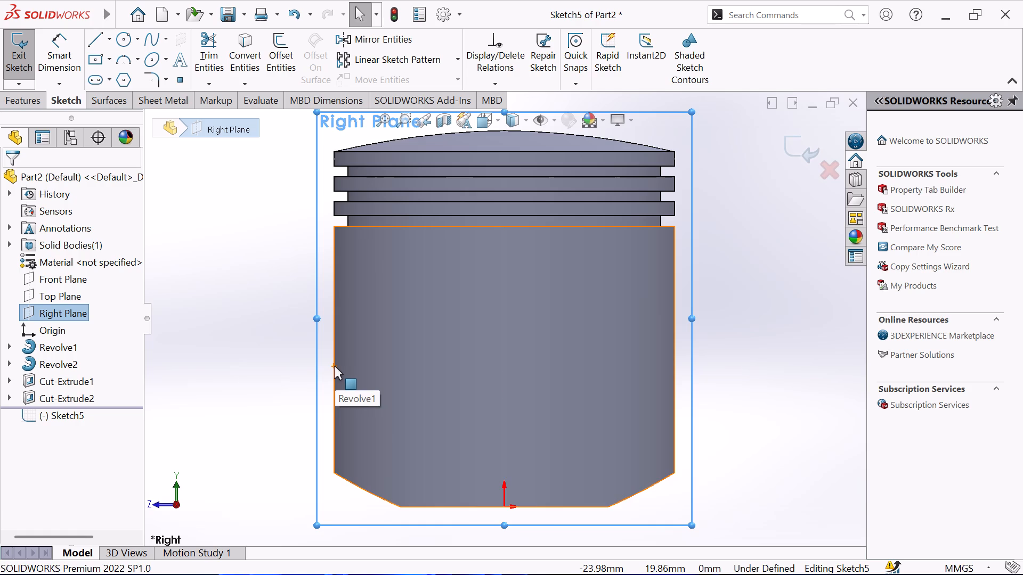
pyautogui.click(86, 39)
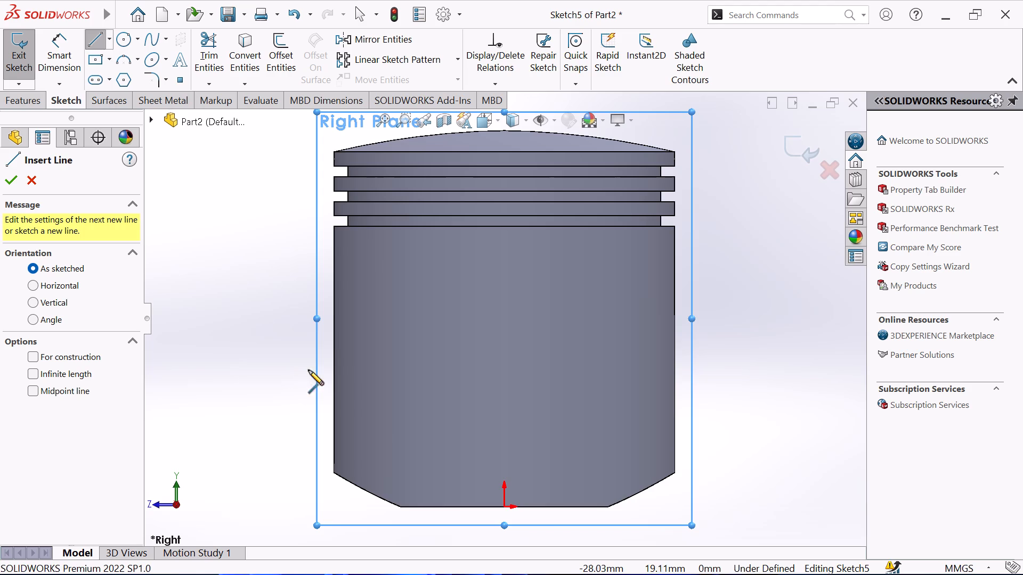
pyautogui.click(401, 226)
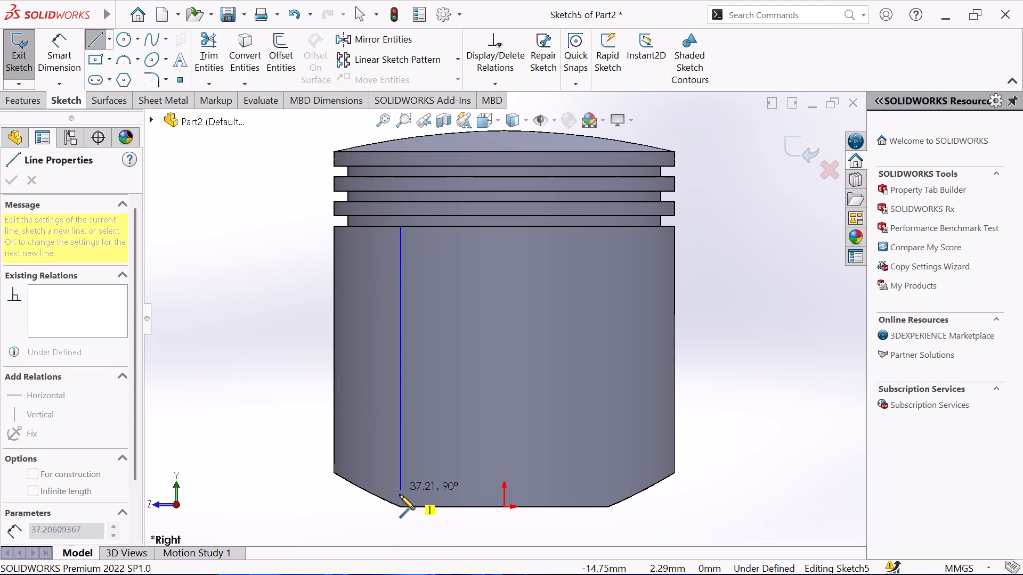
pyautogui.click(400, 515)
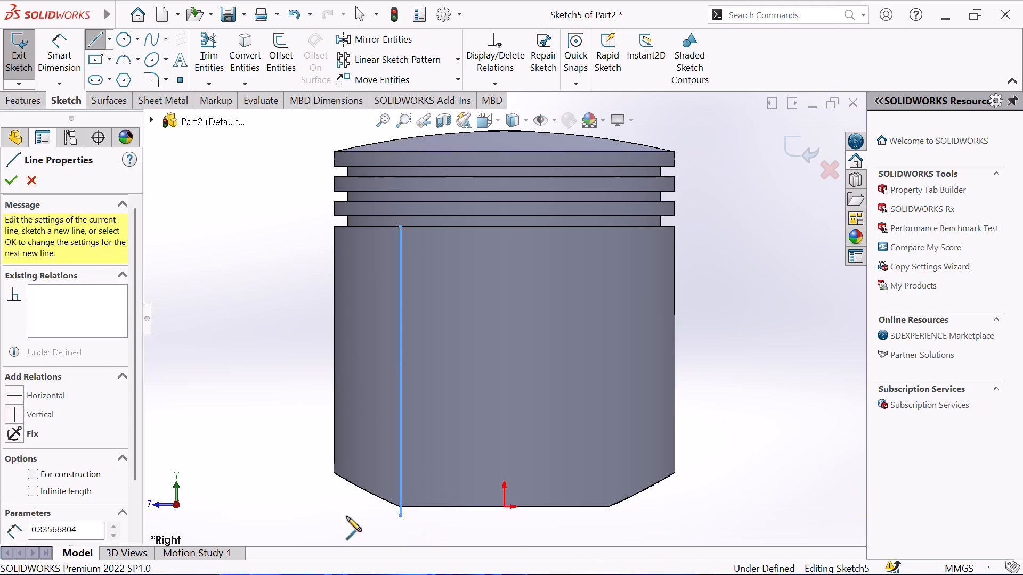
pyautogui.rightClick(267, 503)
pyautogui.click(315, 371)
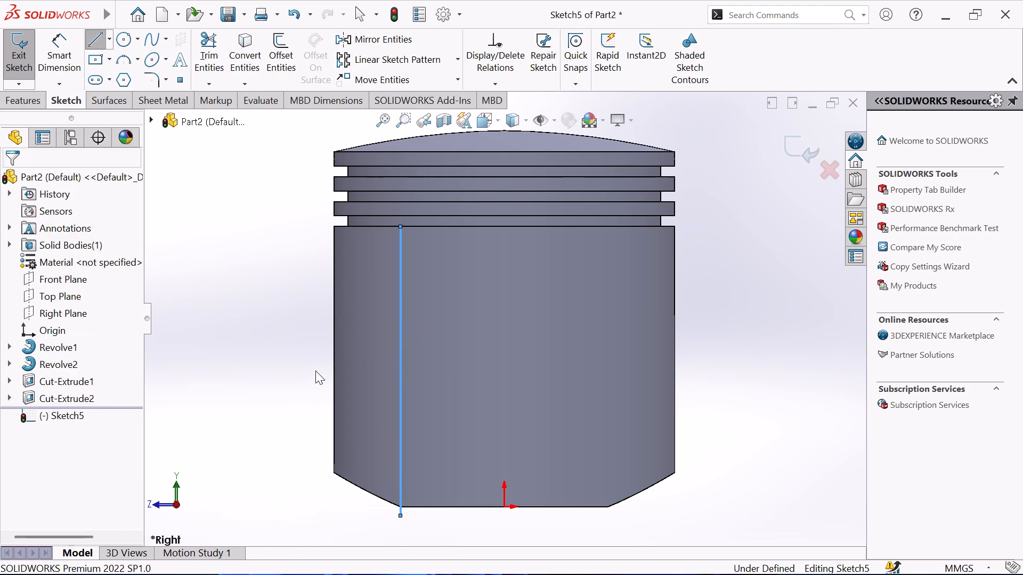
# Dimension the vertical line's distance from the piston's adjacent outer side edge as 7 mm.
pyautogui.click(70, 52)
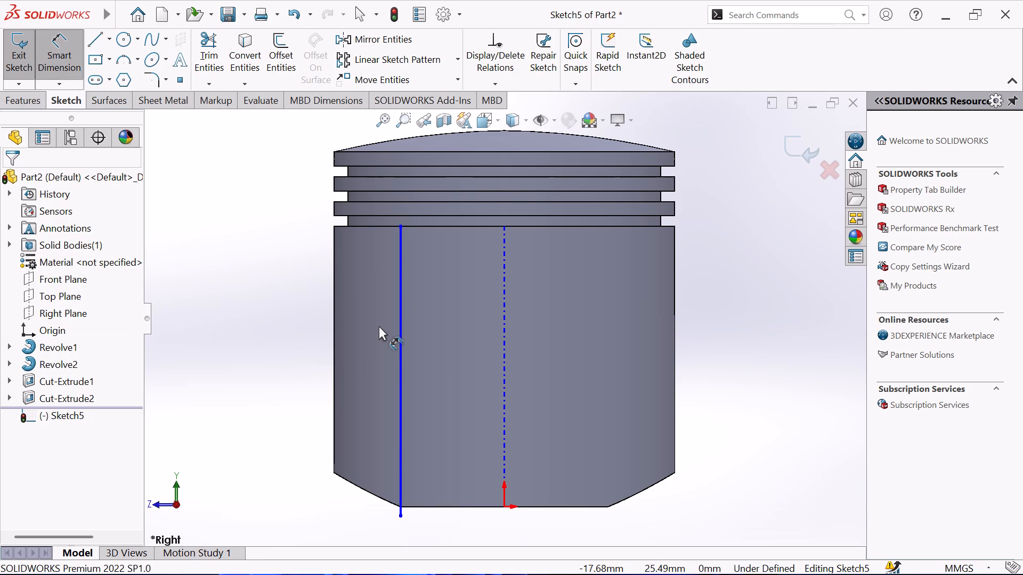
pyautogui.click(403, 305)
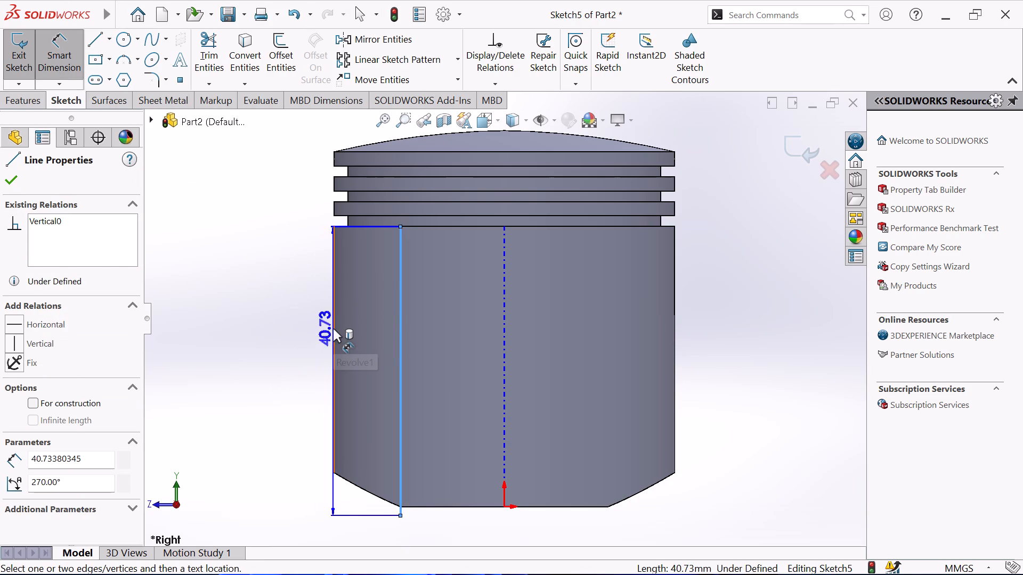
pyautogui.click(333, 328)
pyautogui.click(361, 250)
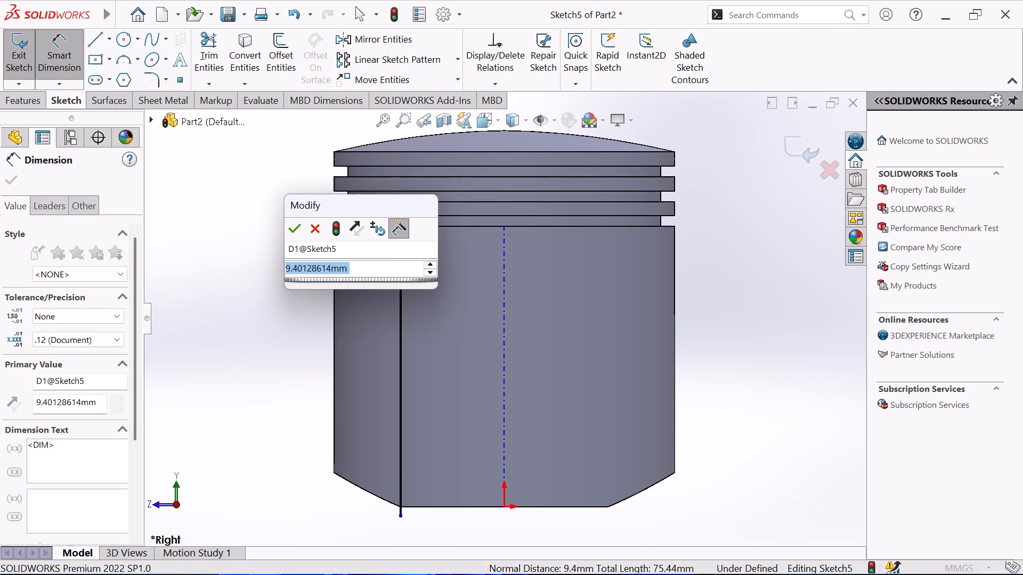
pyautogui.press('7')
pyautogui.press('Return')
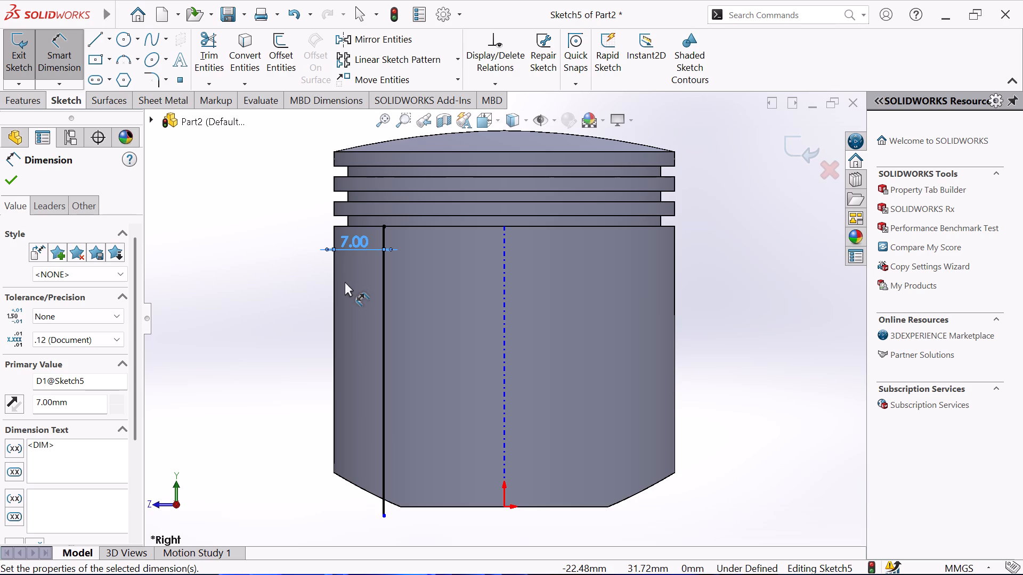
pyautogui.rightClick(256, 328)
pyautogui.click(290, 379)
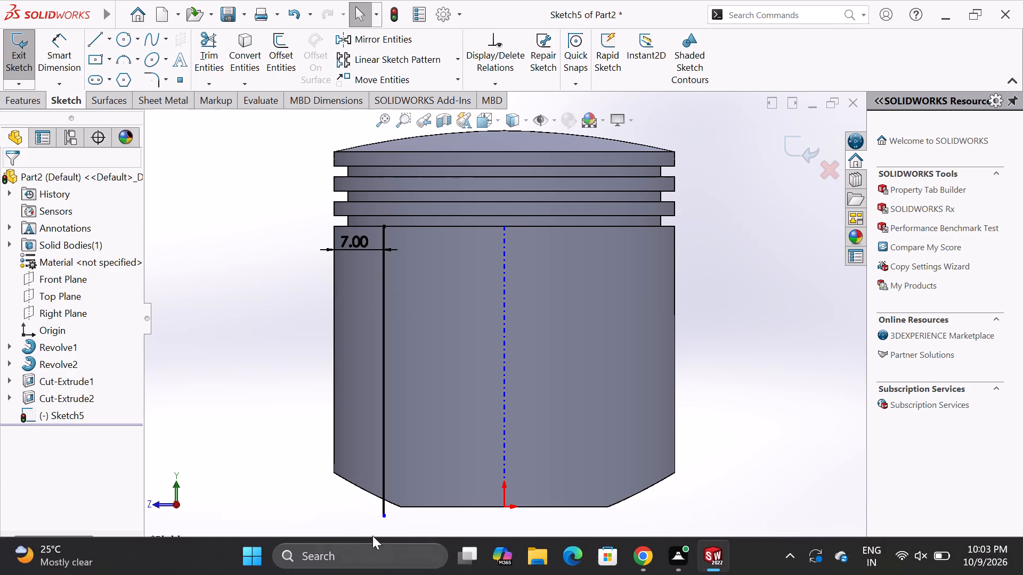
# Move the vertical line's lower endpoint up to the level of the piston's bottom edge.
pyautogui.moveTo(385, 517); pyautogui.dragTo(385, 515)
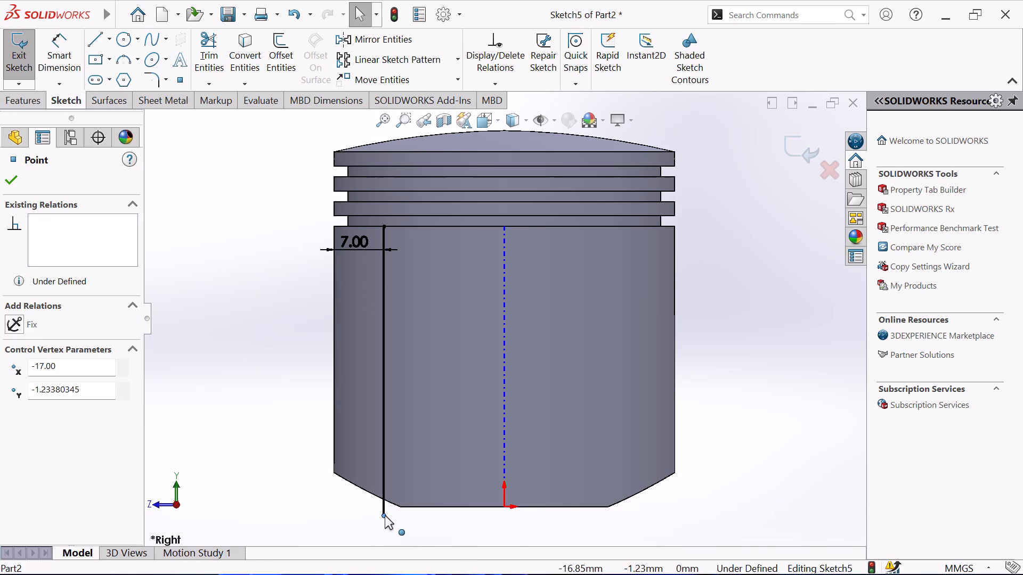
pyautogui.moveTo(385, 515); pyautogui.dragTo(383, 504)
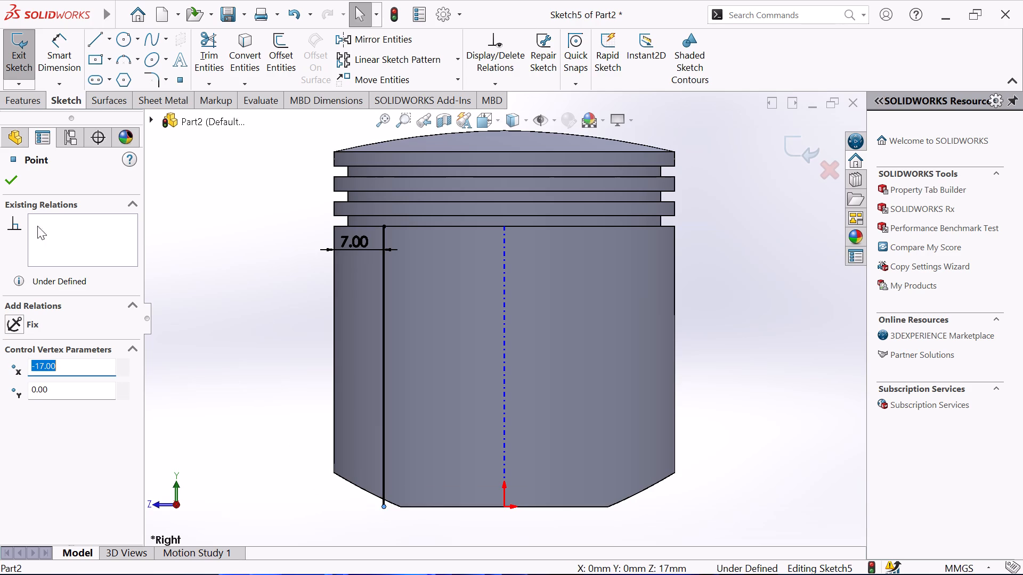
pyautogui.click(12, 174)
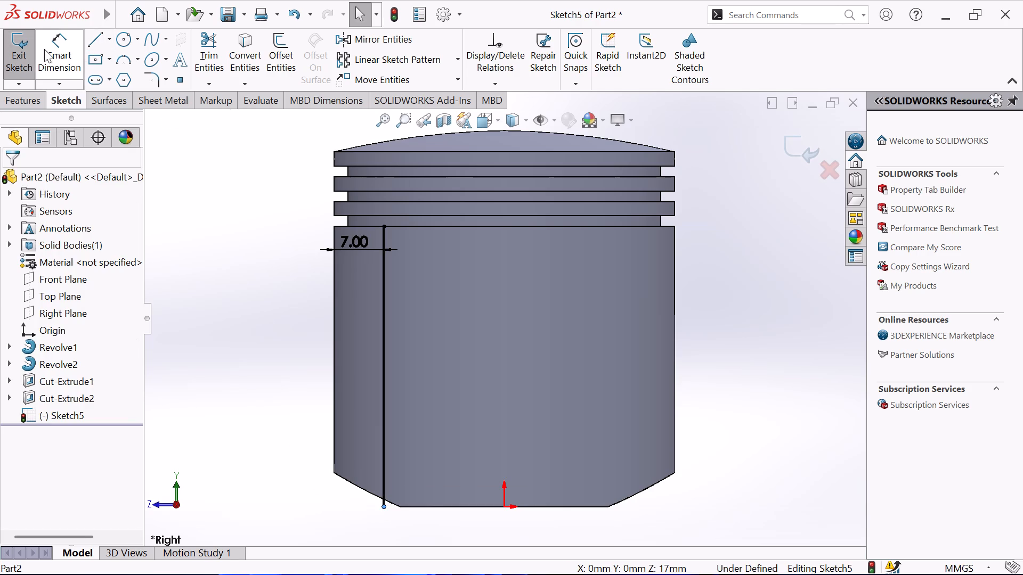
# Dimension the vertical line's length between its two endpoints as 35.5 mm.
pyautogui.click(44, 49)
pyautogui.click(383, 225)
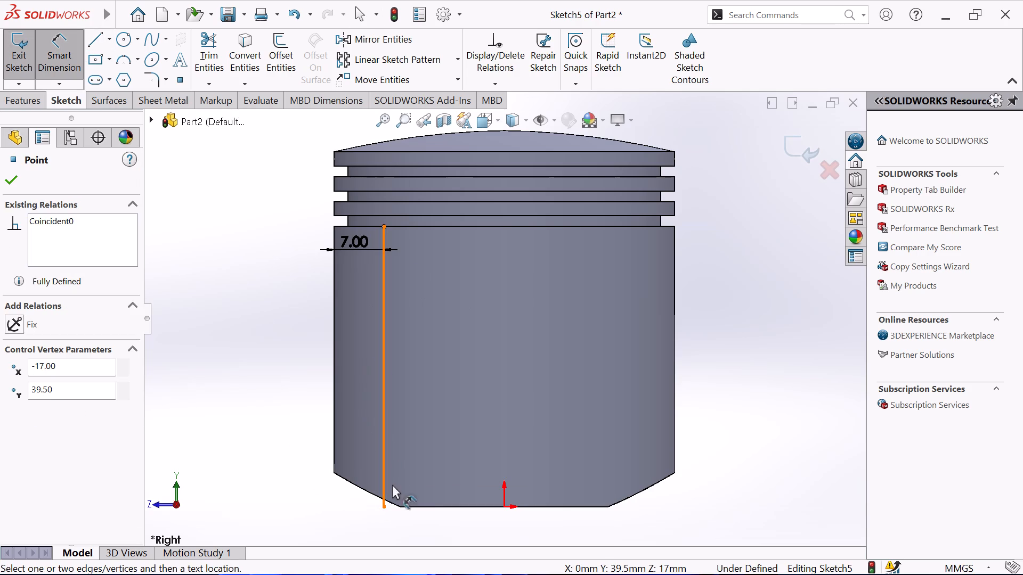
pyautogui.click(381, 507)
pyautogui.click(249, 377)
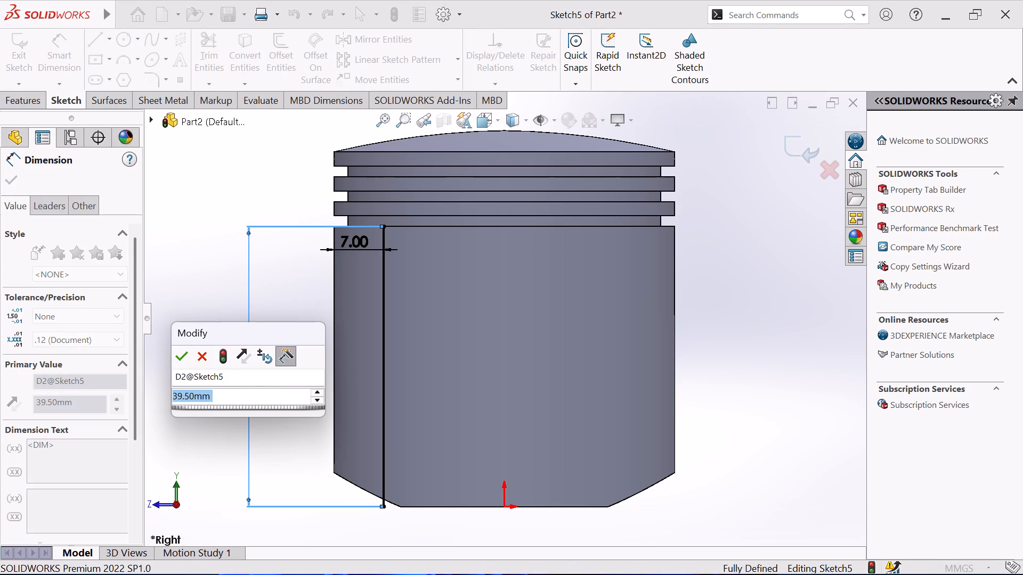
pyautogui.write('35')
pyautogui.press('.')
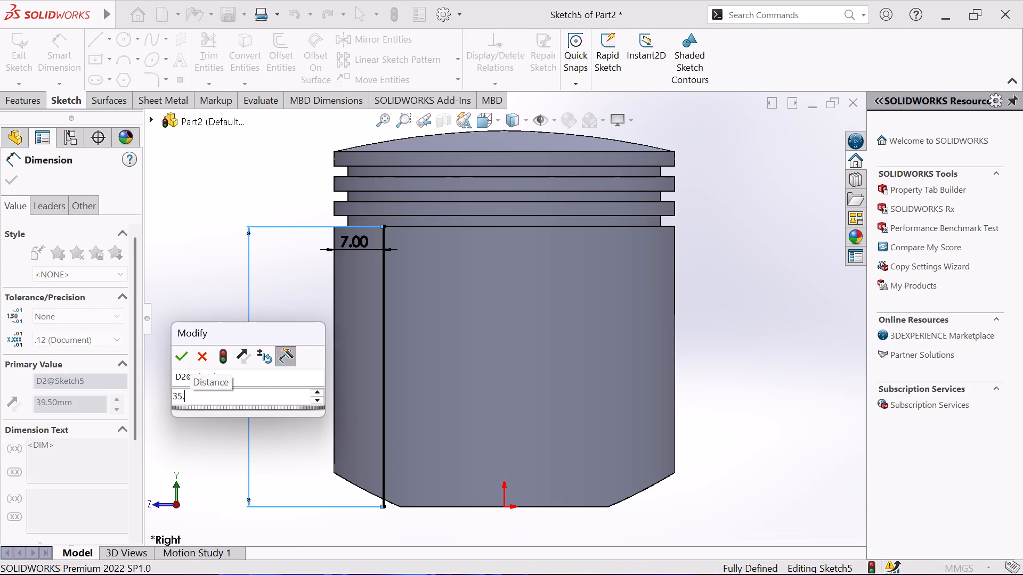
pyautogui.press('5')
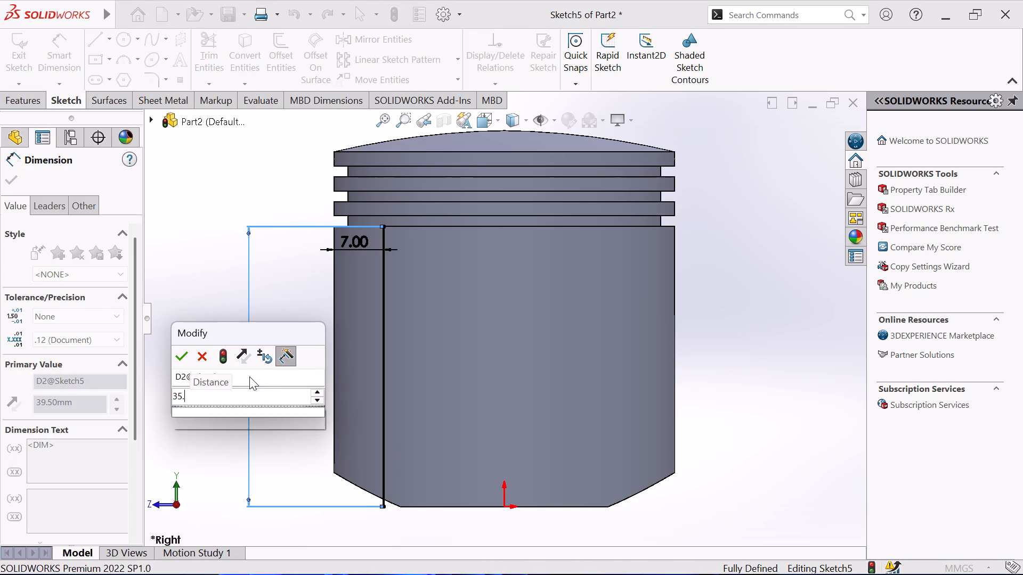
pyautogui.press('Return')
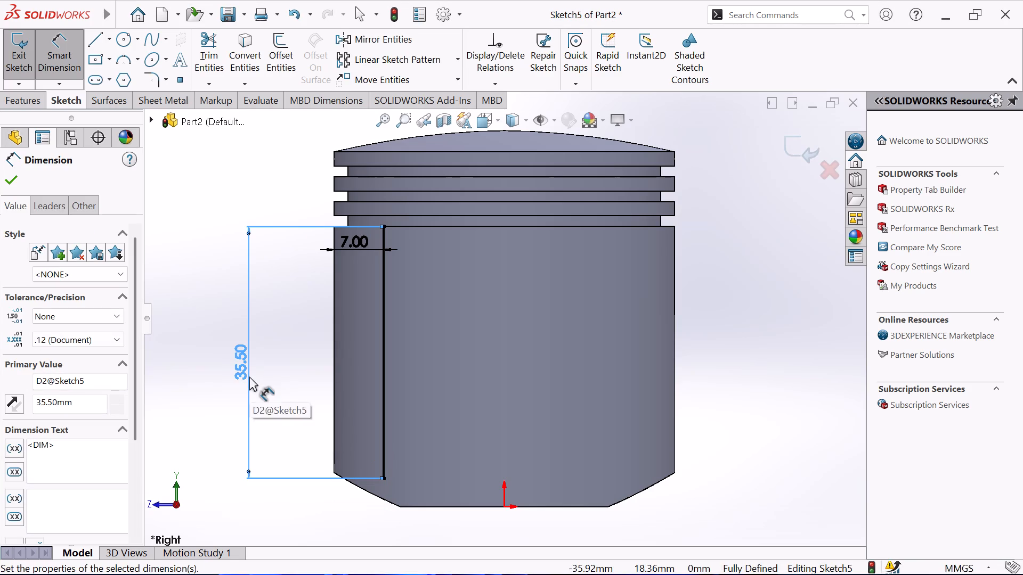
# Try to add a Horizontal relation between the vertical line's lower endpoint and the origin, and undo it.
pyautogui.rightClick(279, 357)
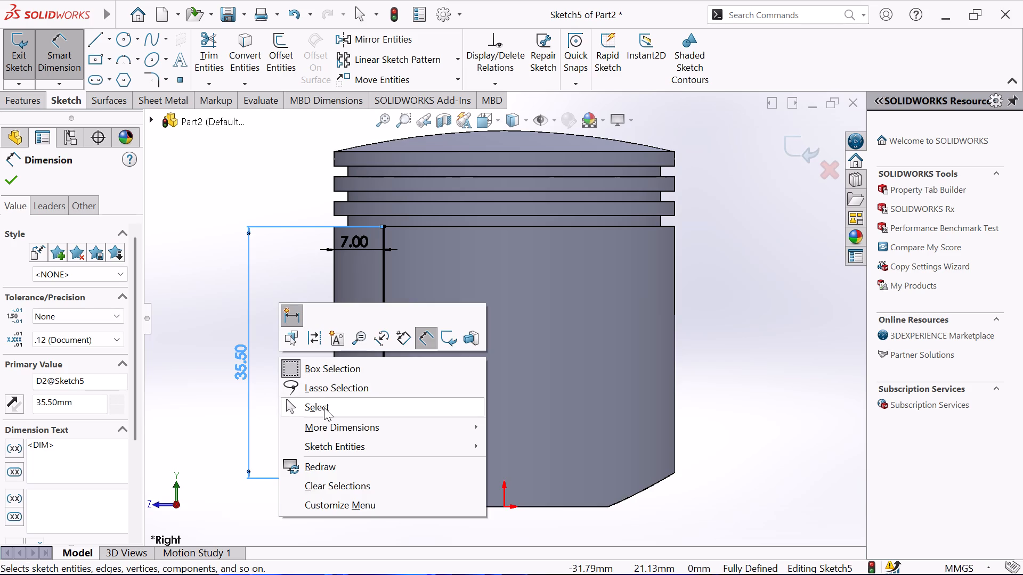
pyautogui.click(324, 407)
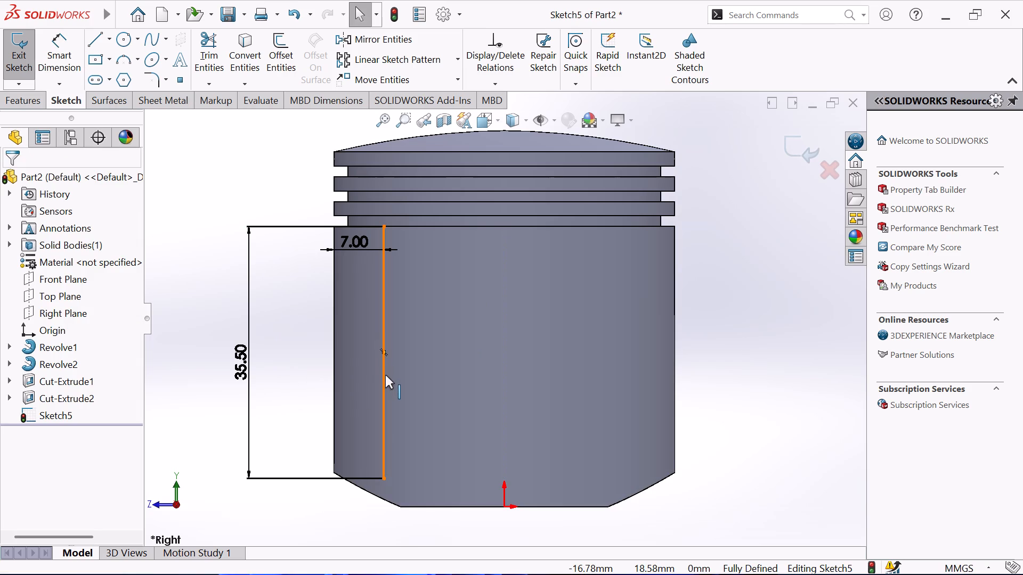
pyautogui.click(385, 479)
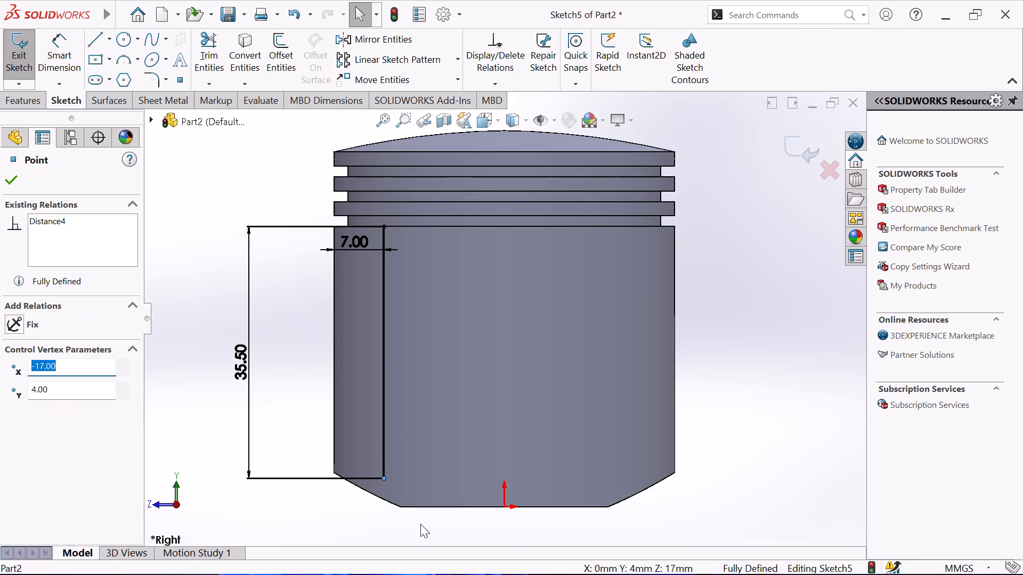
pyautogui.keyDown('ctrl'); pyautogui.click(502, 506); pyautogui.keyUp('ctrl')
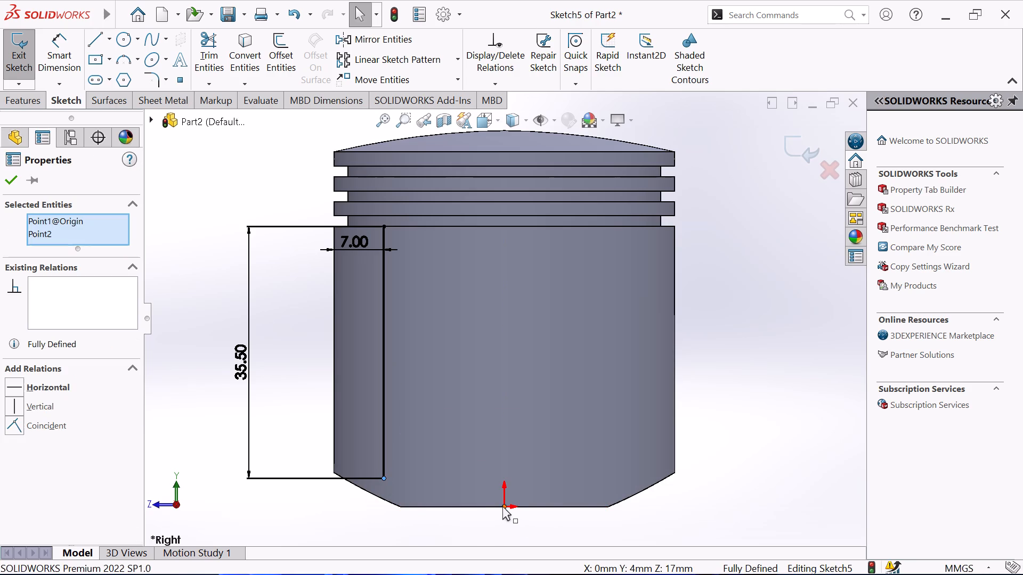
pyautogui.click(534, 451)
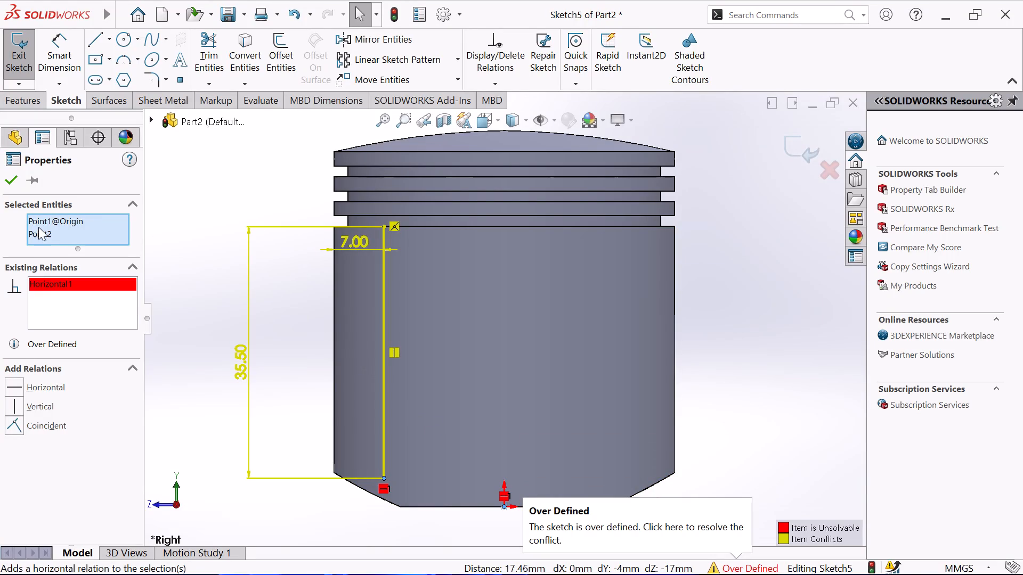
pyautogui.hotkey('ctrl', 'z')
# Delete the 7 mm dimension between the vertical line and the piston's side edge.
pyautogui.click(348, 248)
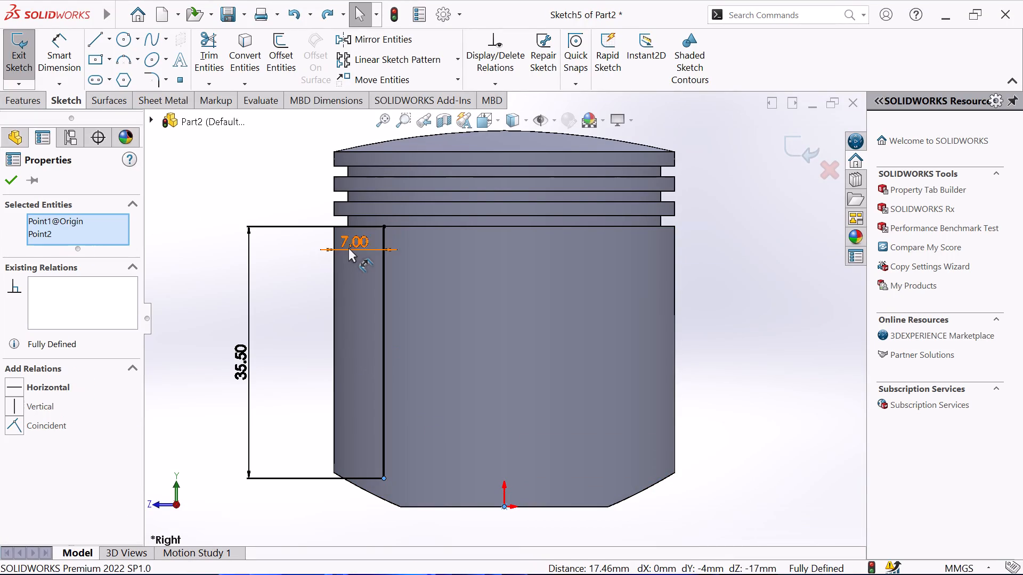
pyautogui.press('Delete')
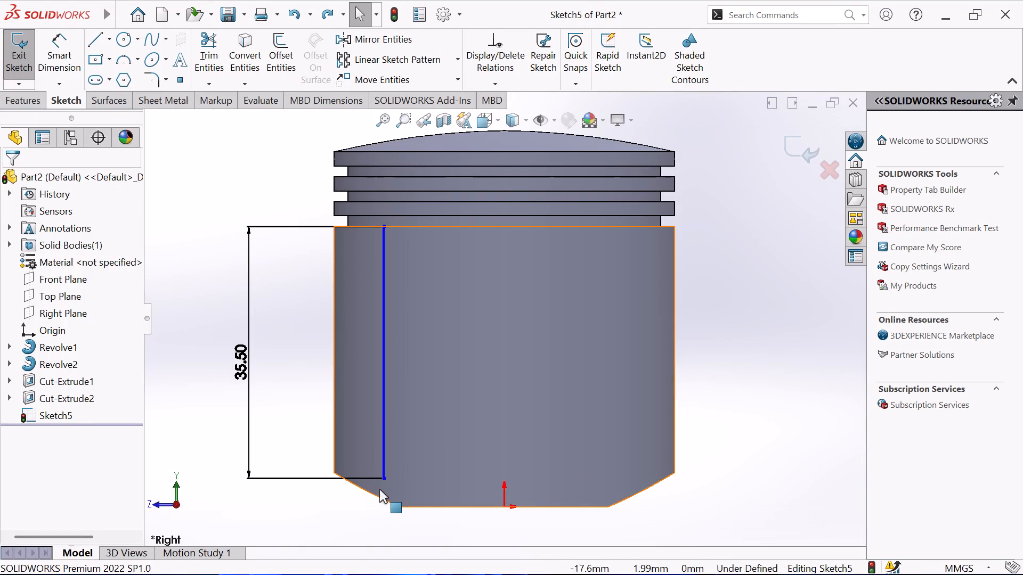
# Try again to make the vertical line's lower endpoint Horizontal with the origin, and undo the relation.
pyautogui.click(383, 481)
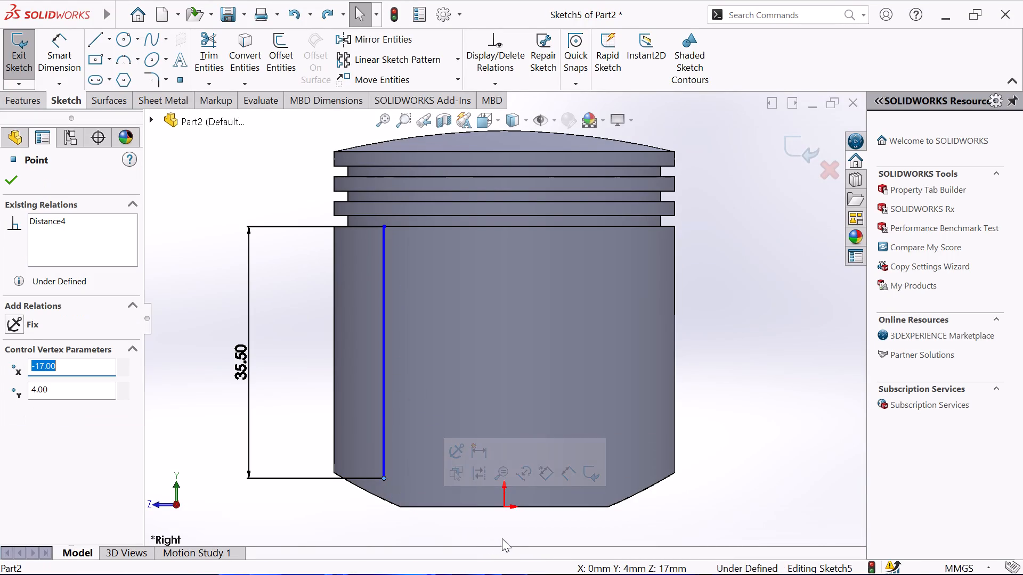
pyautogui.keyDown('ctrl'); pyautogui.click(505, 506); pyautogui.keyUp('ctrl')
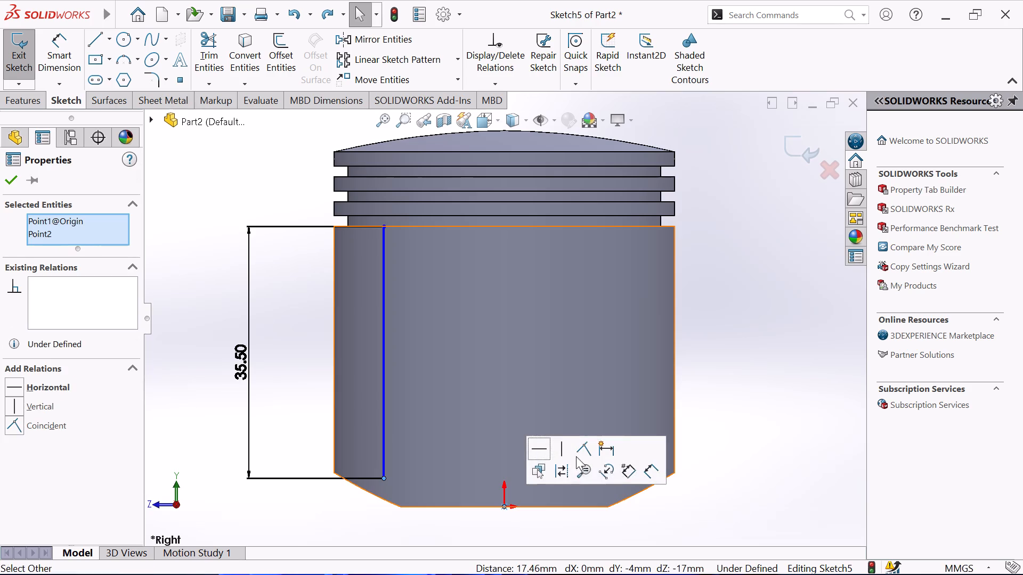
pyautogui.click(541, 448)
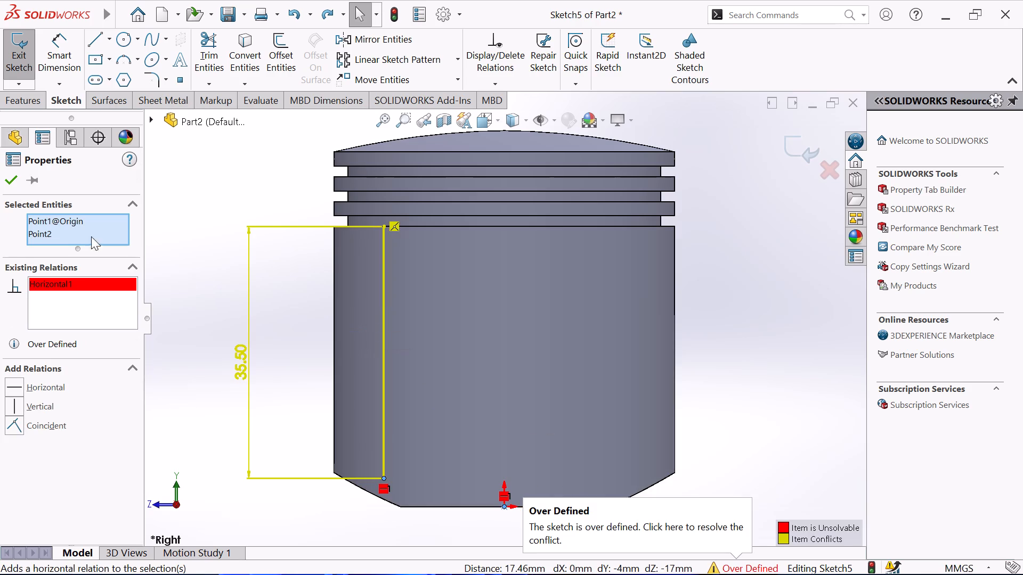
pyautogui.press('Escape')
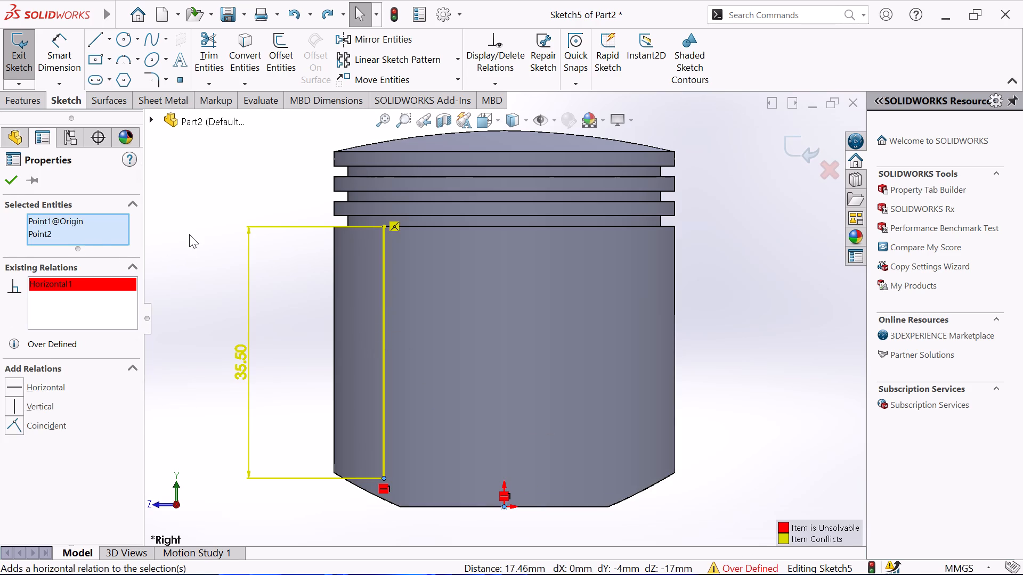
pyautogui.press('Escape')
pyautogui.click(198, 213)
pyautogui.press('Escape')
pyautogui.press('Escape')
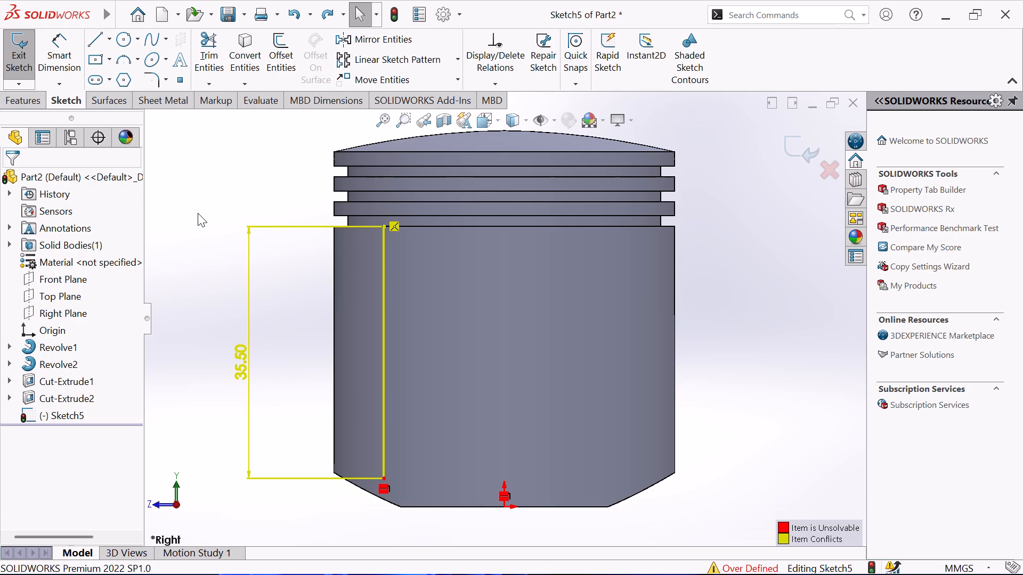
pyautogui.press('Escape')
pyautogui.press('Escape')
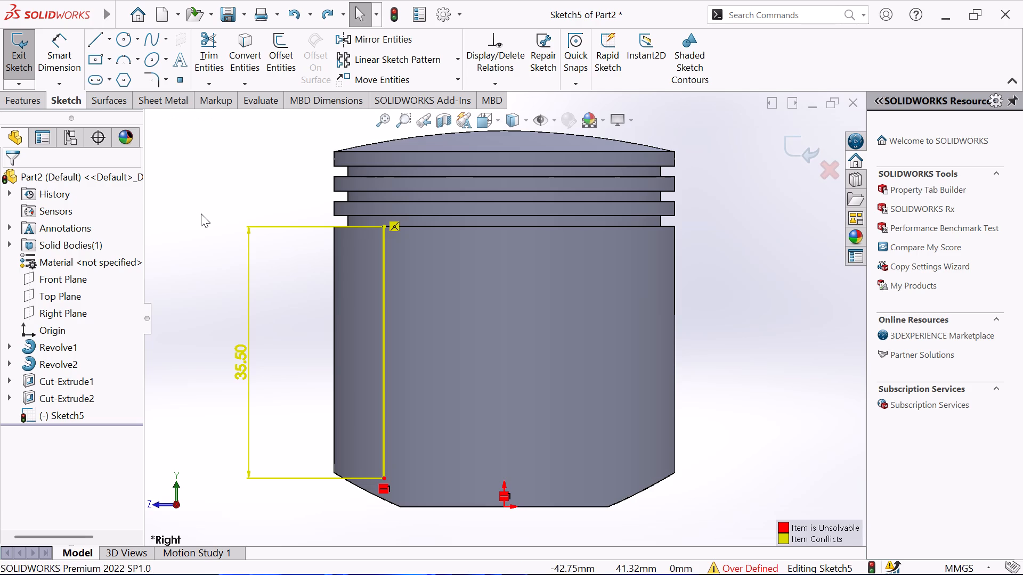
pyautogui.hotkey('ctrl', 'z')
# Delete the vertical line together with its 35.5 mm dimension from the sketch.
pyautogui.moveTo(205, 214); pyautogui.dragTo(398, 244)
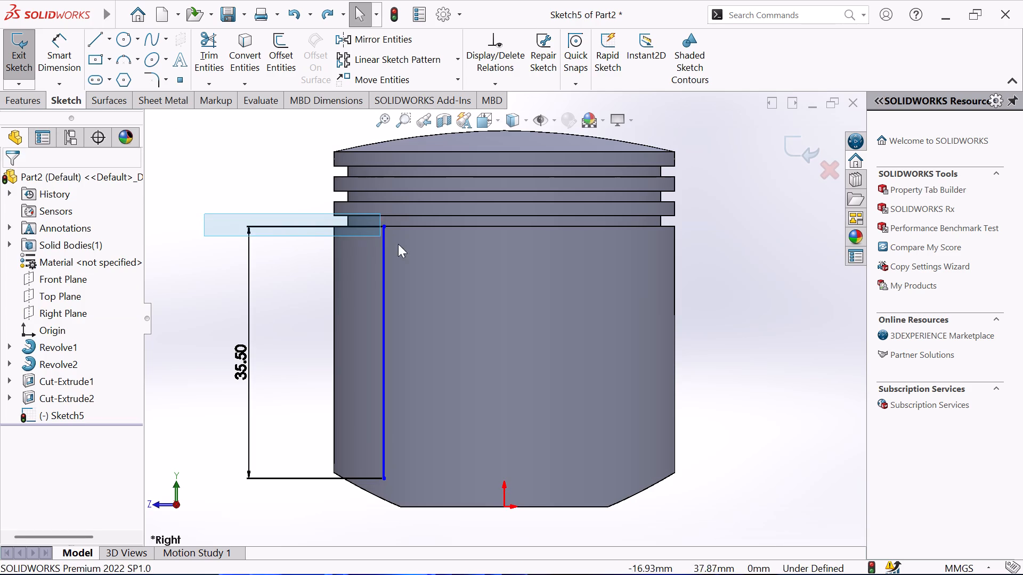
pyautogui.moveTo(398, 244); pyautogui.dragTo(517, 519)
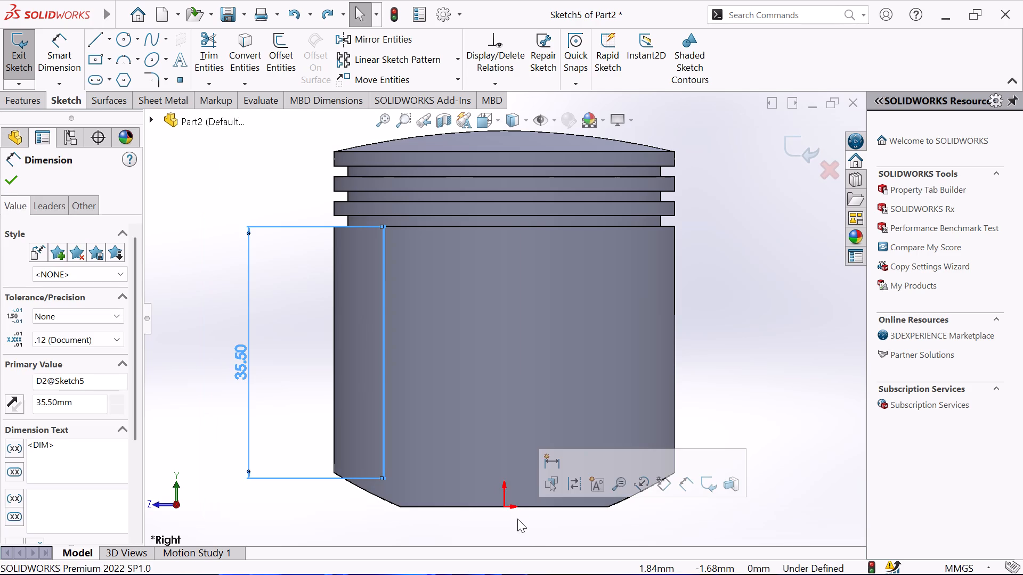
pyautogui.press('Delete')
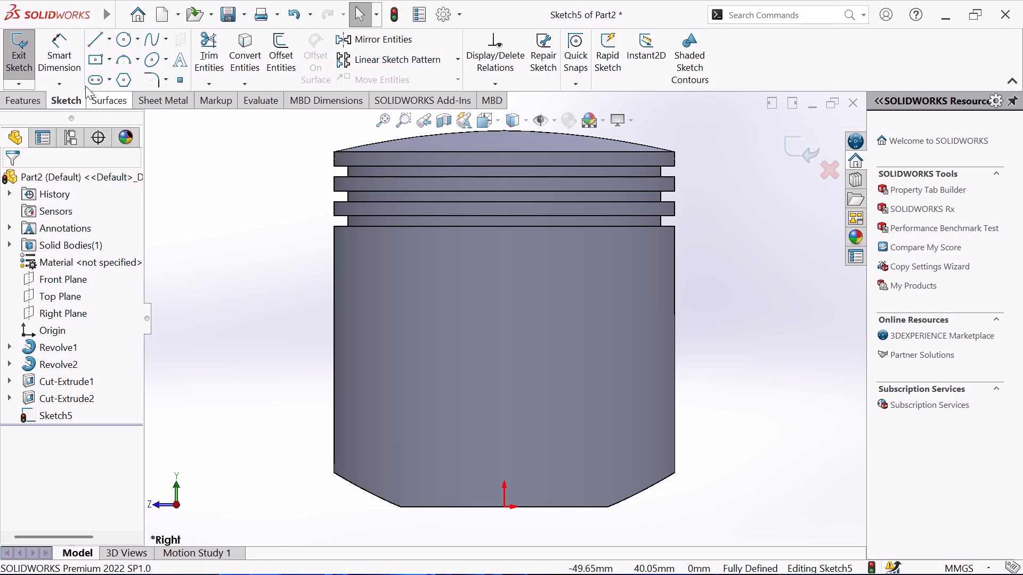
# Draw a vertical line about 34 mm long up the skirt, starting level with the origin near the chamfered bottom corner.
pyautogui.click(88, 45)
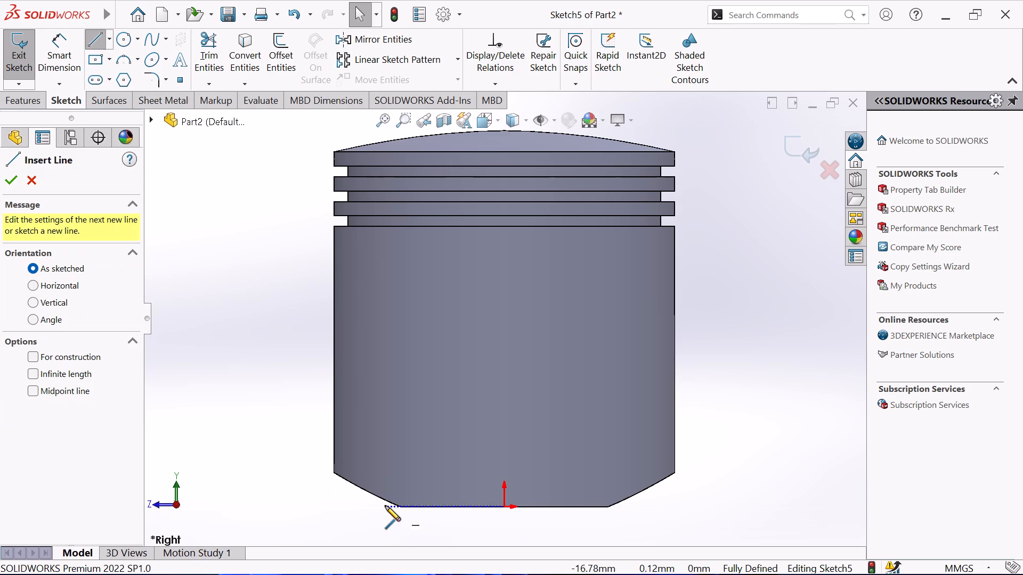
pyautogui.click(384, 507)
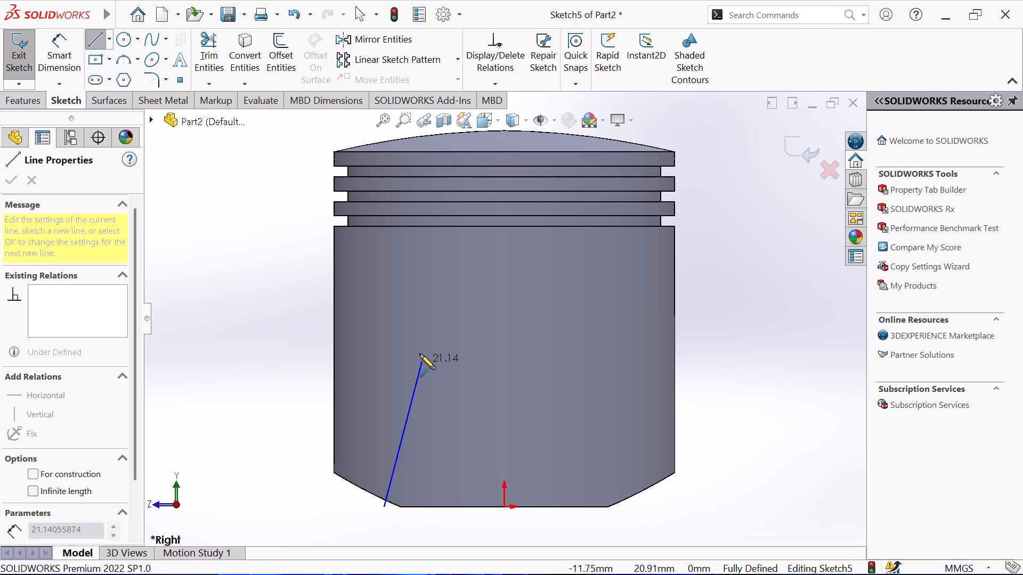
pyautogui.click(386, 264)
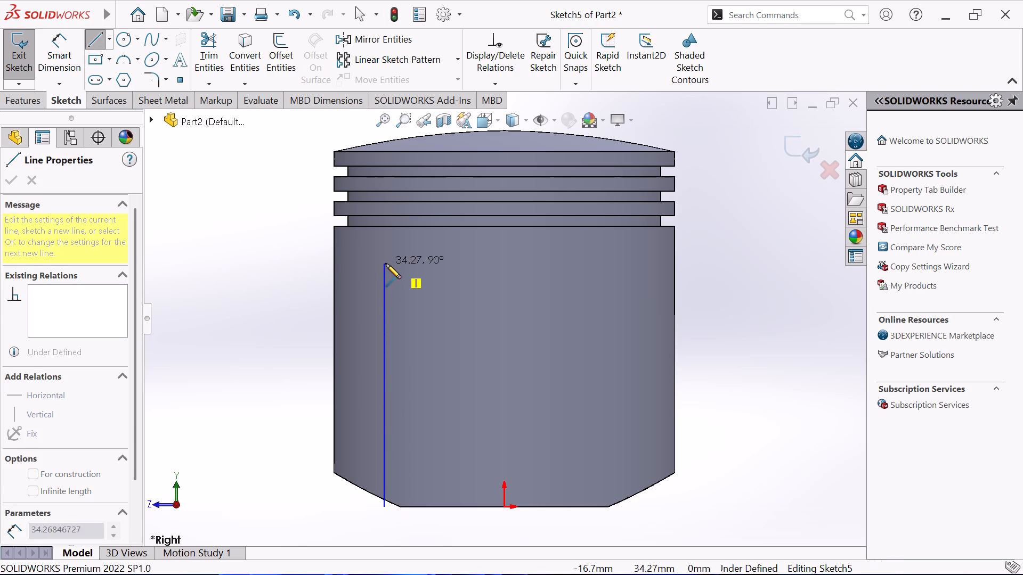
pyautogui.rightClick(221, 272)
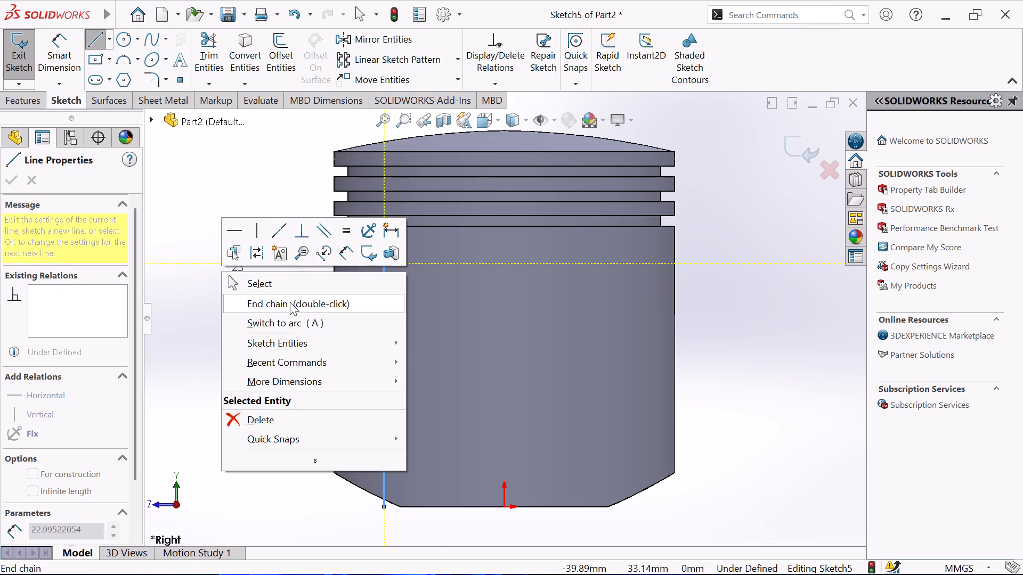
pyautogui.click(290, 287)
# Dimension the new vertical line's distance from the piston's adjacent outer side edge as 7 mm.
pyautogui.click(44, 59)
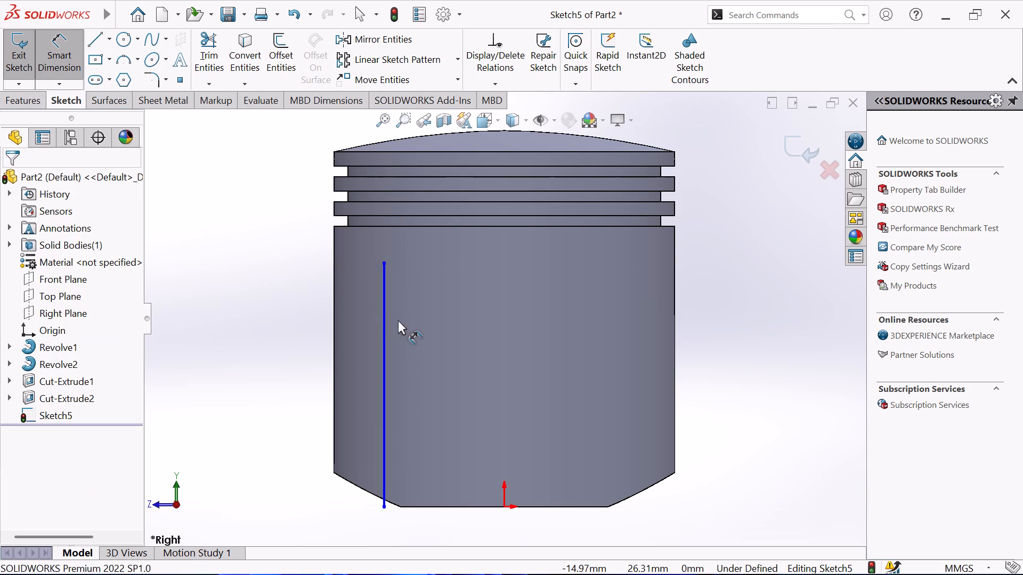
pyautogui.click(386, 319)
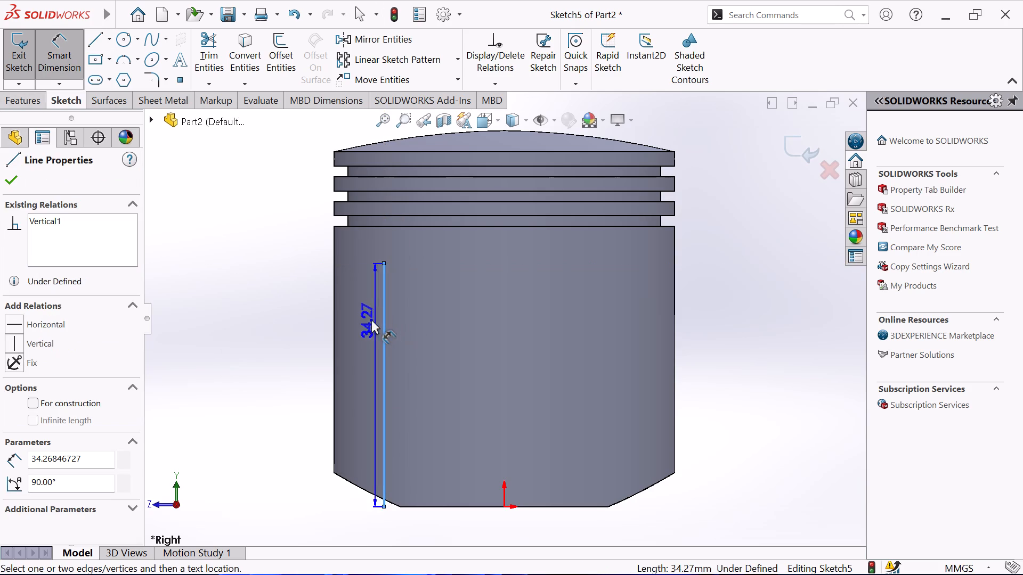
pyautogui.click(333, 344)
pyautogui.click(357, 269)
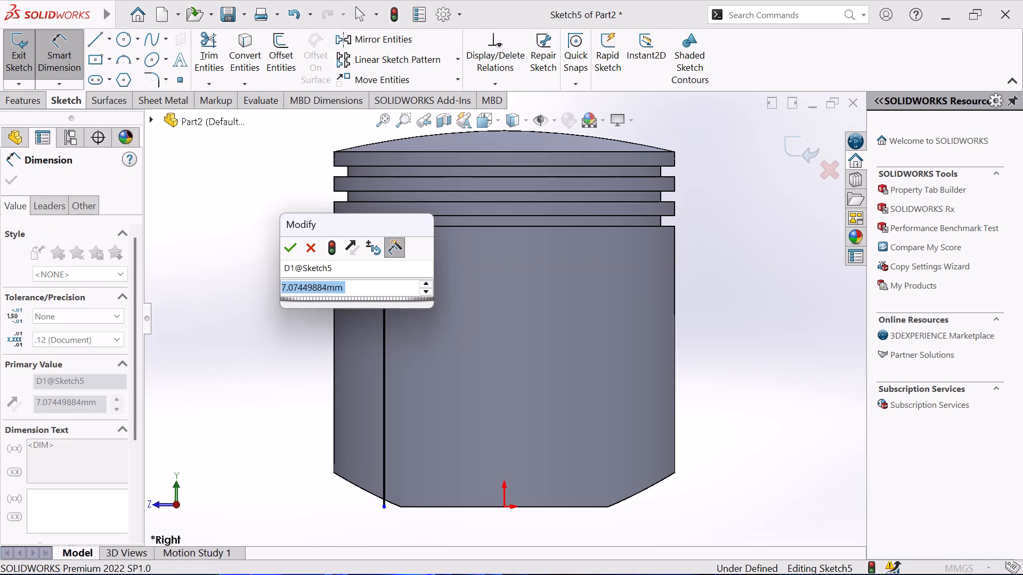
pyautogui.press('7')
pyautogui.press('Return')
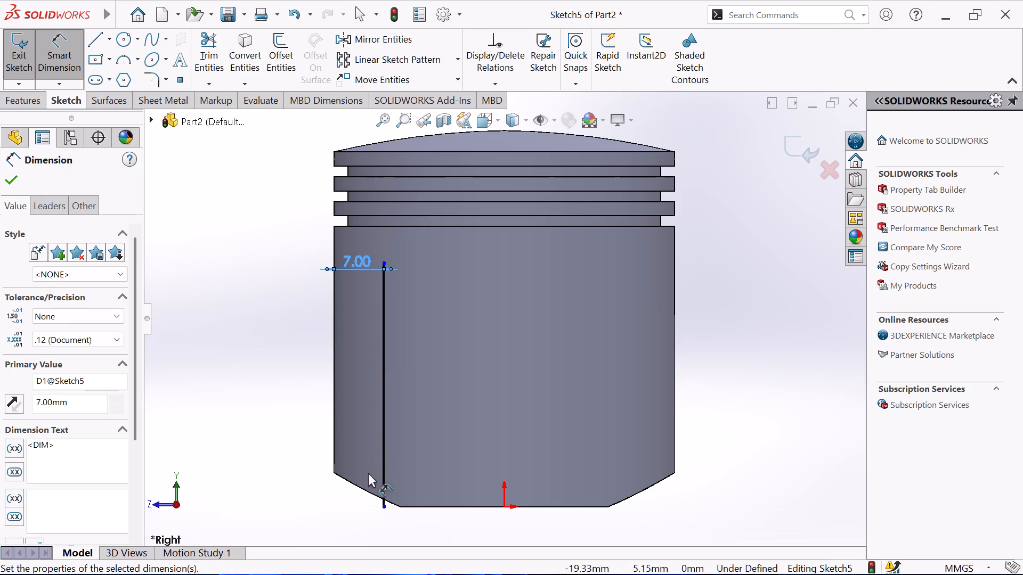
# Dimension the vertical line's length between its lower and upper endpoints as 35.5 mm.
pyautogui.click(384, 506)
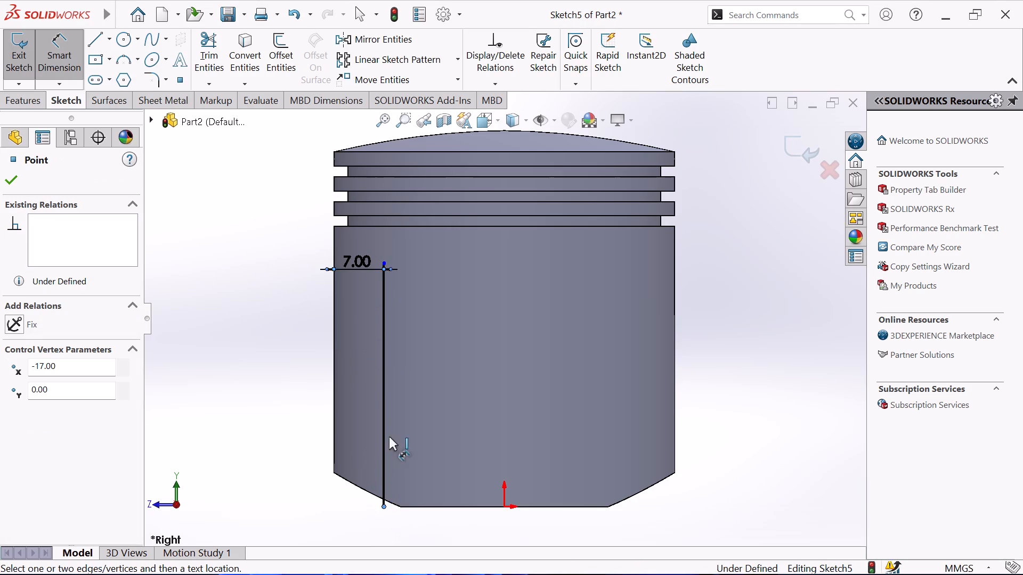
pyautogui.click(382, 262)
pyautogui.click(222, 314)
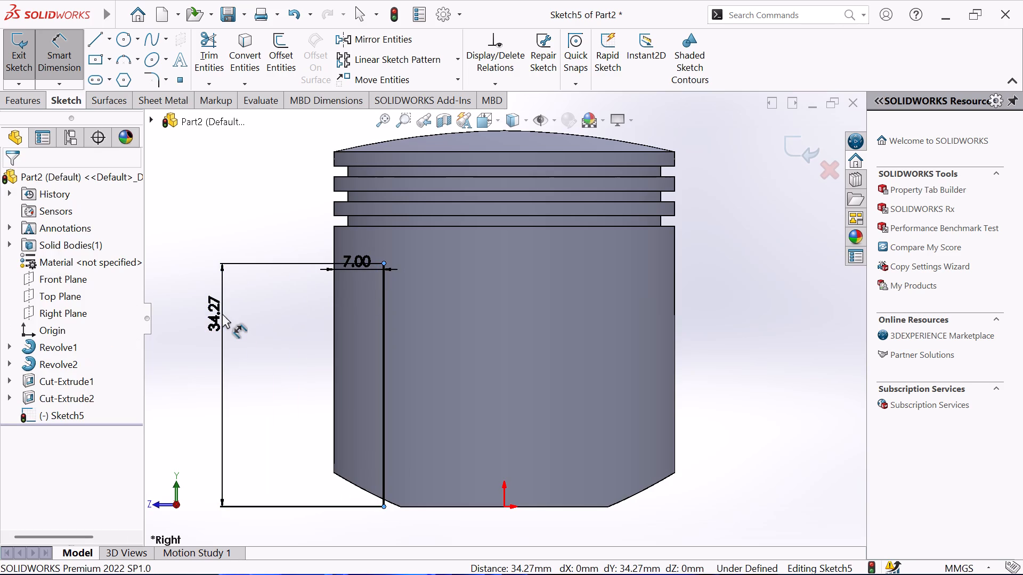
pyautogui.write('35.5')
pyautogui.press('Return')
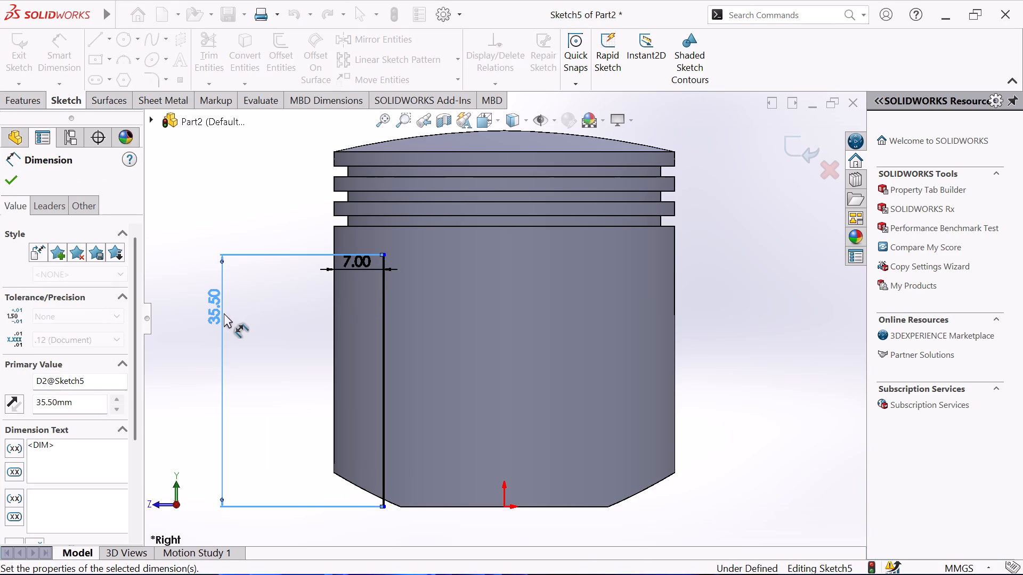
pyautogui.rightClick(250, 310)
pyautogui.click(295, 363)
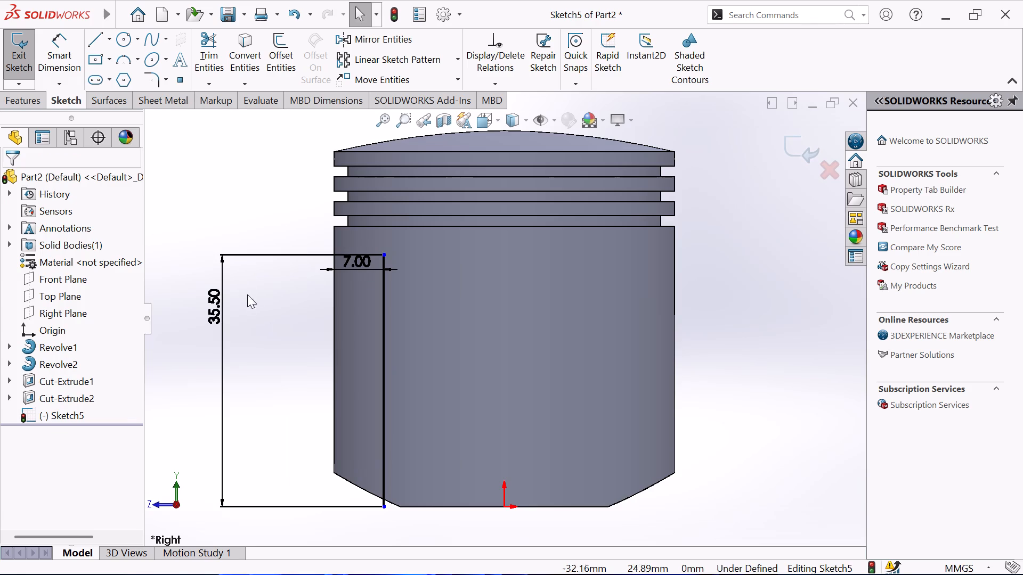
# Draw a 7 mm horizontal line from the vertical line's upper endpoint to the piston's adjacent outer side edge.
pyautogui.click(67, 60)
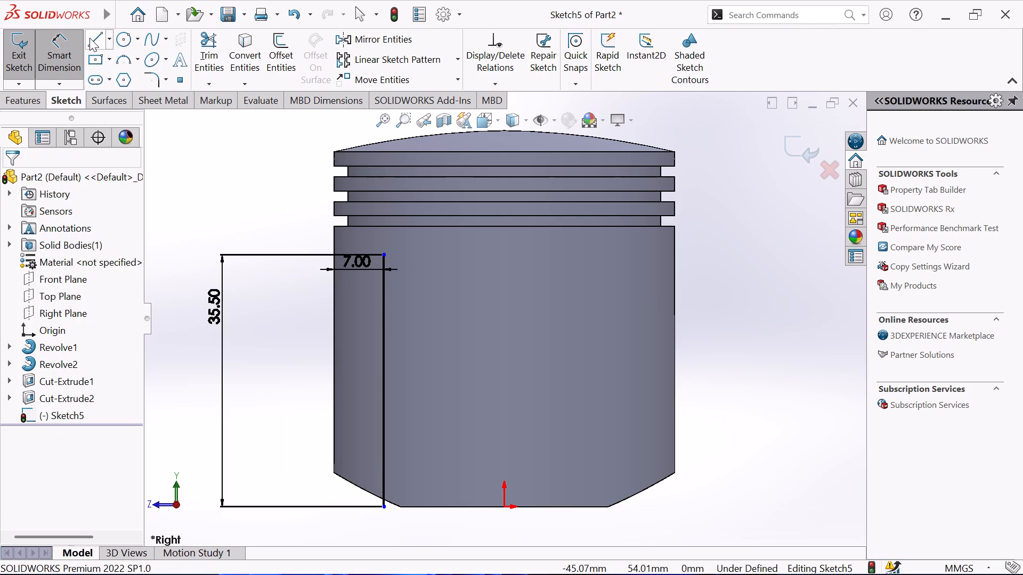
pyautogui.click(90, 38)
pyautogui.click(383, 254)
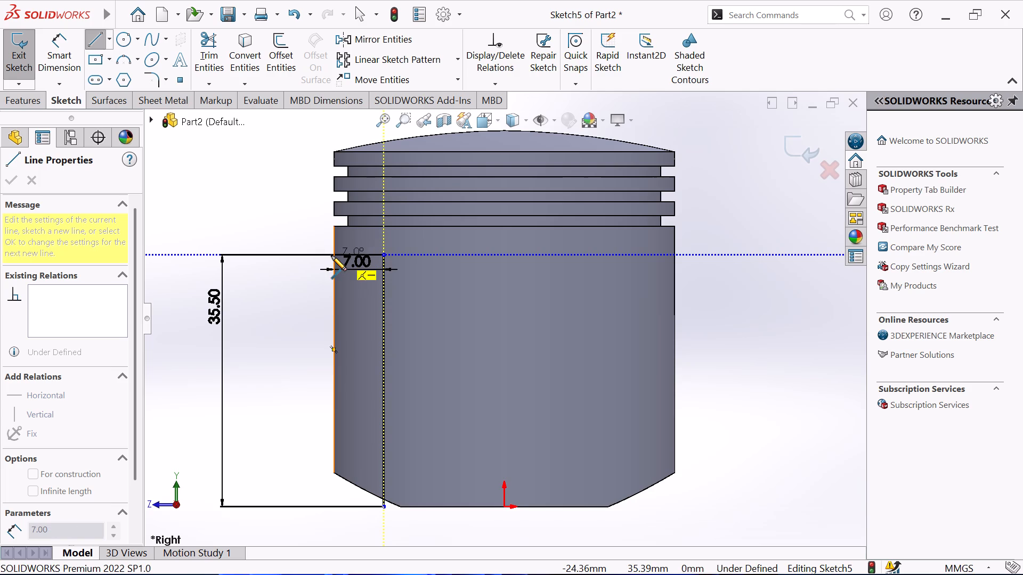
pyautogui.click(333, 255)
pyautogui.rightClick(297, 244)
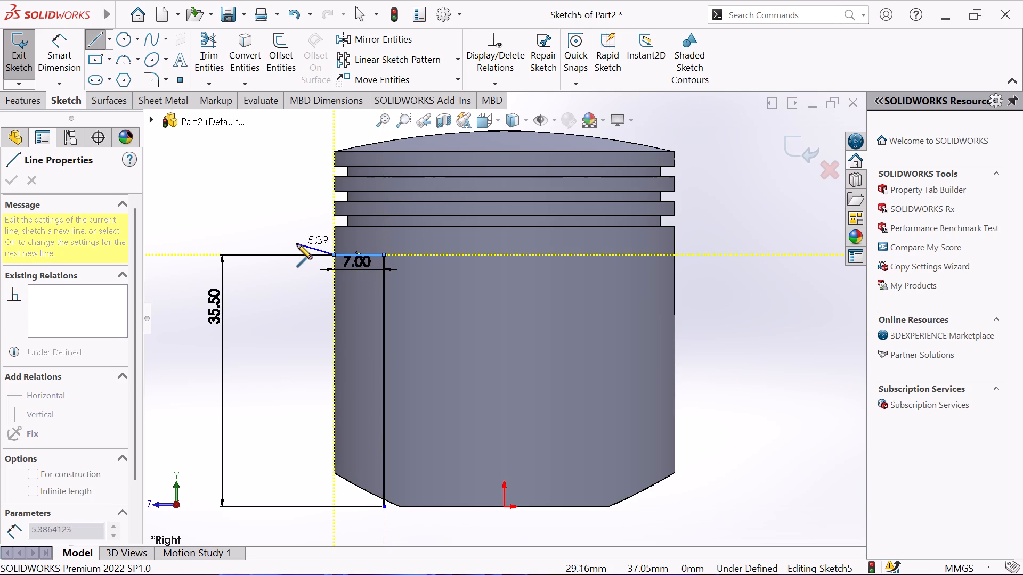
pyautogui.click(321, 253)
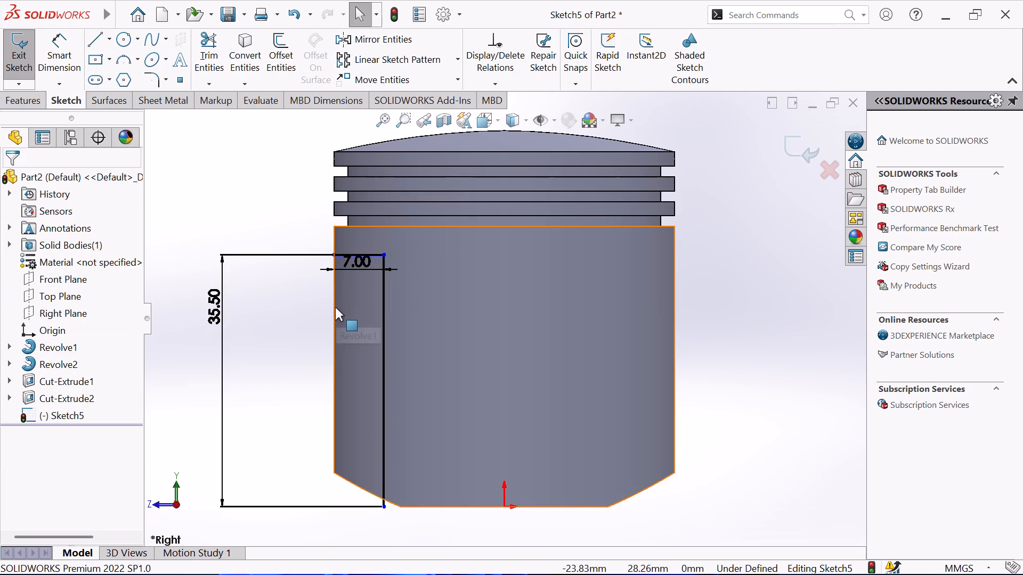
# Convert the skirt's outer side edge beside the vertical line into a sketch line.
pyautogui.click(333, 313)
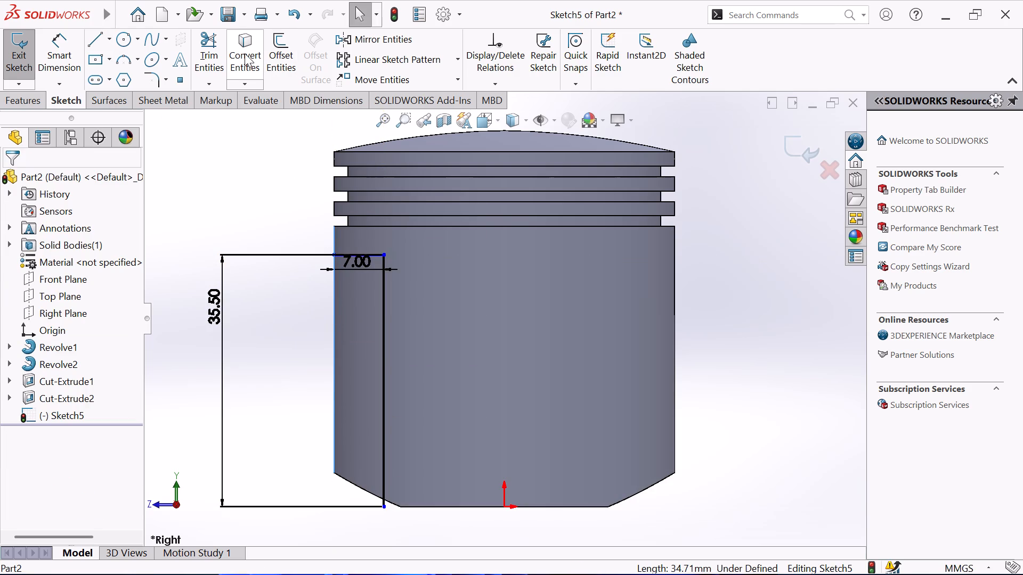
pyautogui.click(245, 53)
# Trim to closest the part of the converted side line above the horizontal line.
pyautogui.click(200, 48)
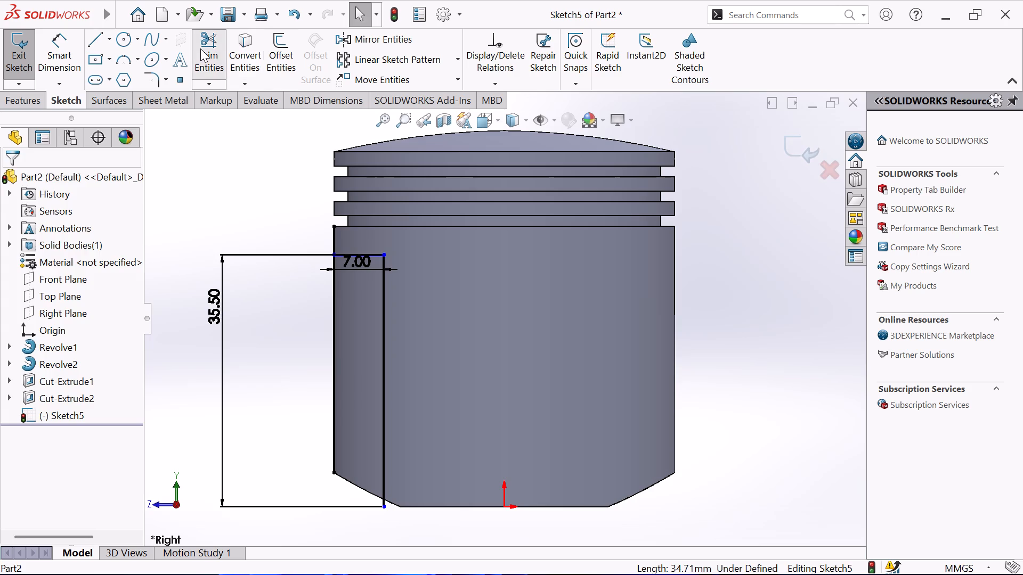
pyautogui.click(333, 237)
pyautogui.scroll(2, 363, 312)
pyautogui.scroll(-2, 430, 452)
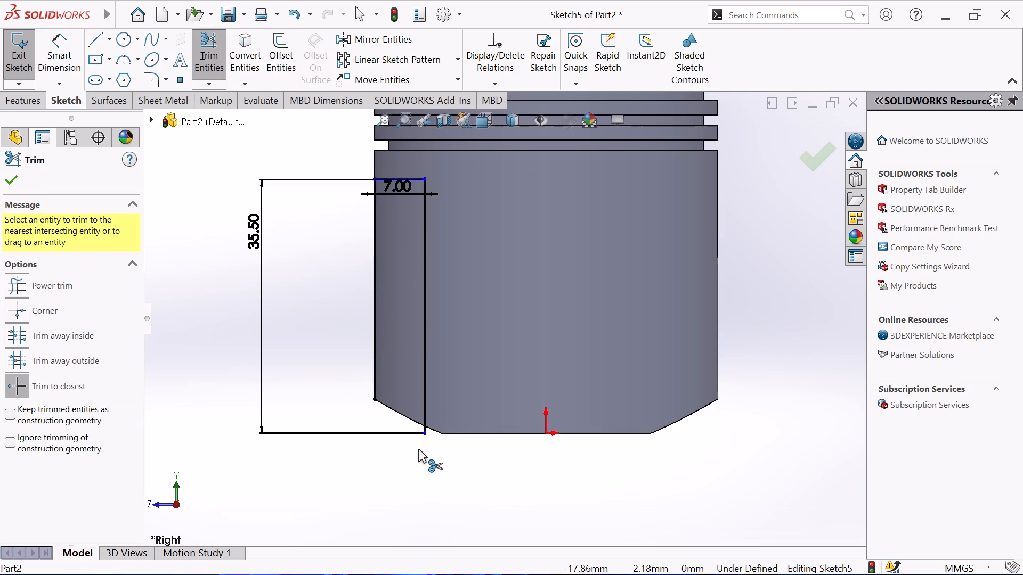
# Convert the skirt's slanted lower edge crossing the vertical line into a sketch entity.
pyautogui.rightClick(303, 396)
pyautogui.click(354, 407)
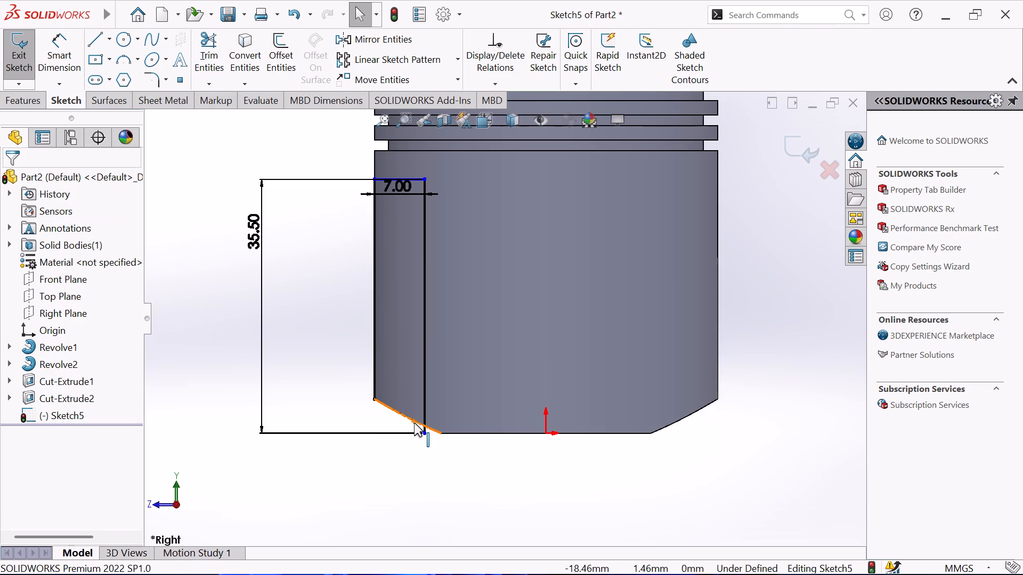
pyautogui.click(414, 423)
pyautogui.click(234, 43)
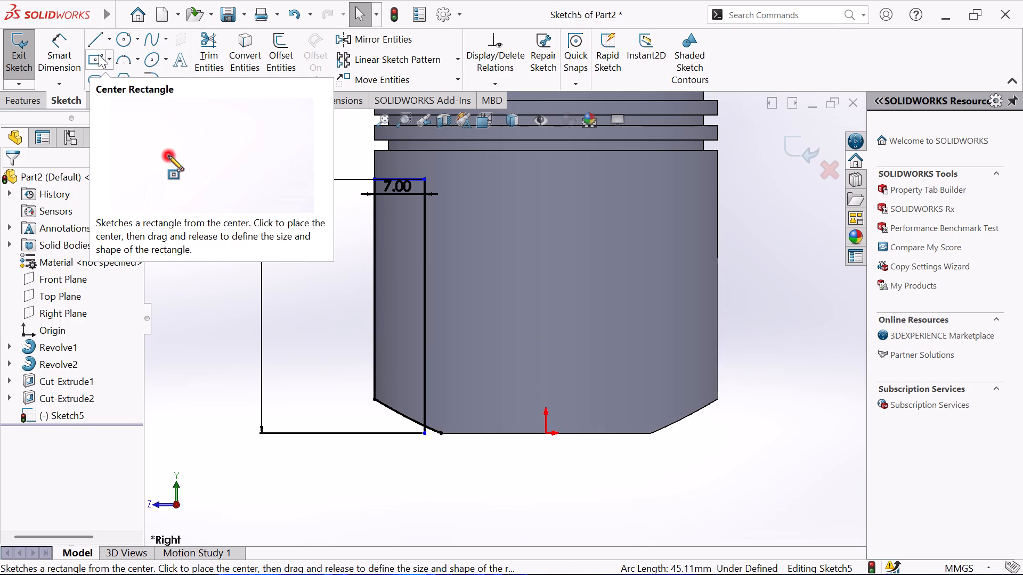
# Trim to closest the converted edge beyond the vertical line and the line's stub below it, accepting deletion of the associated dimension.
pyautogui.click(207, 52)
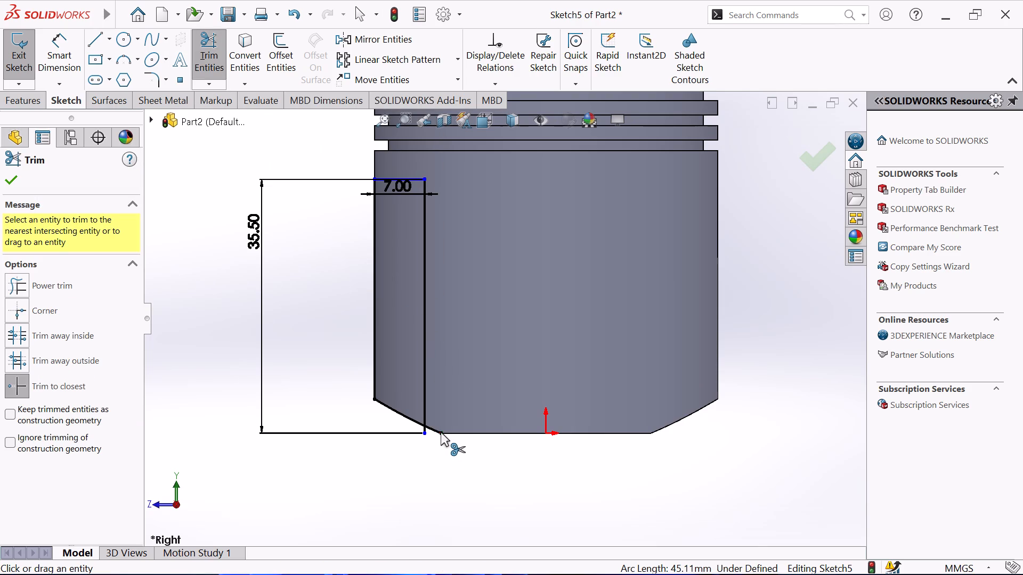
pyautogui.click(441, 432)
pyautogui.click(425, 433)
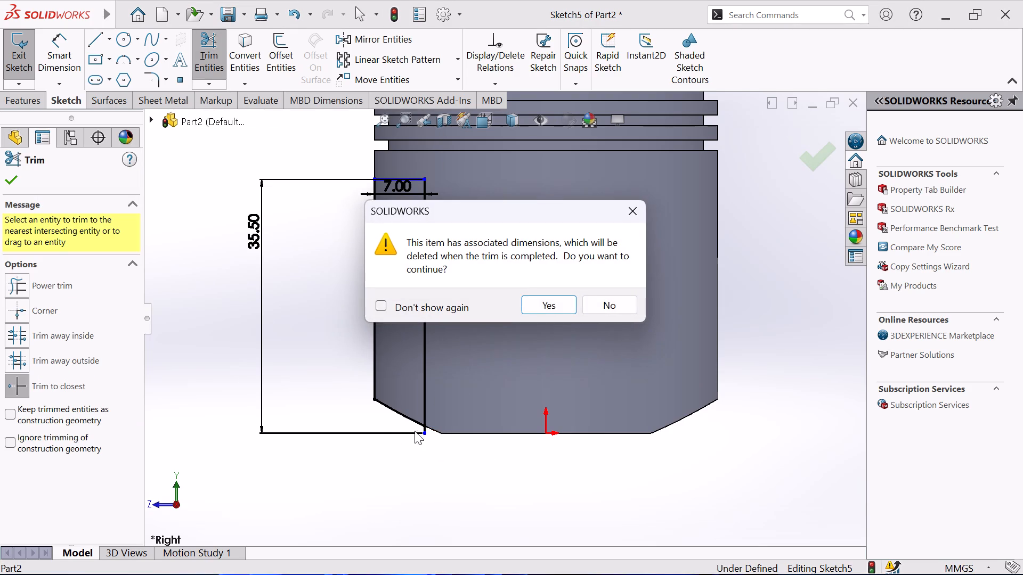
pyautogui.click(542, 307)
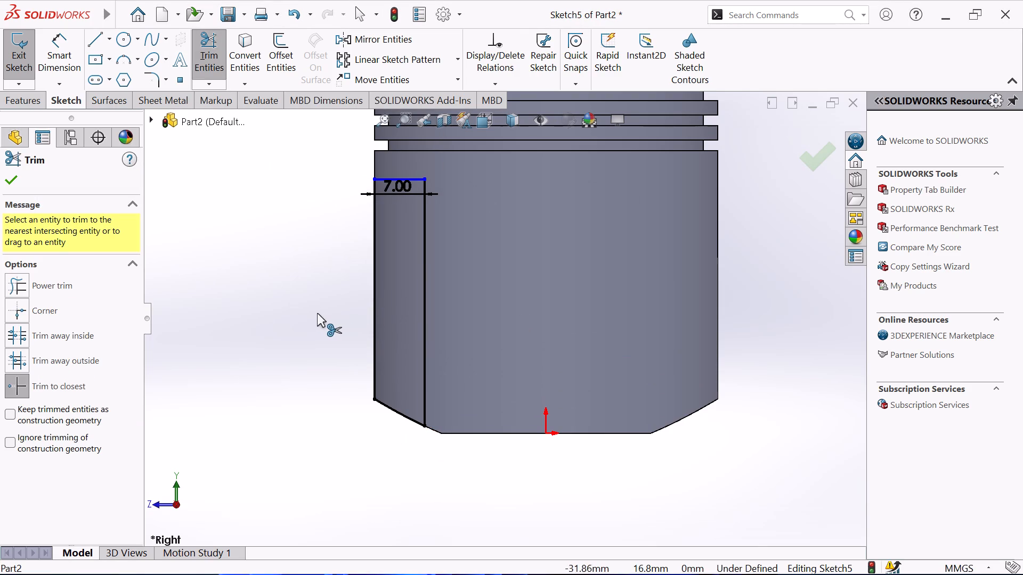
pyautogui.rightClick(315, 313)
pyautogui.click(371, 360)
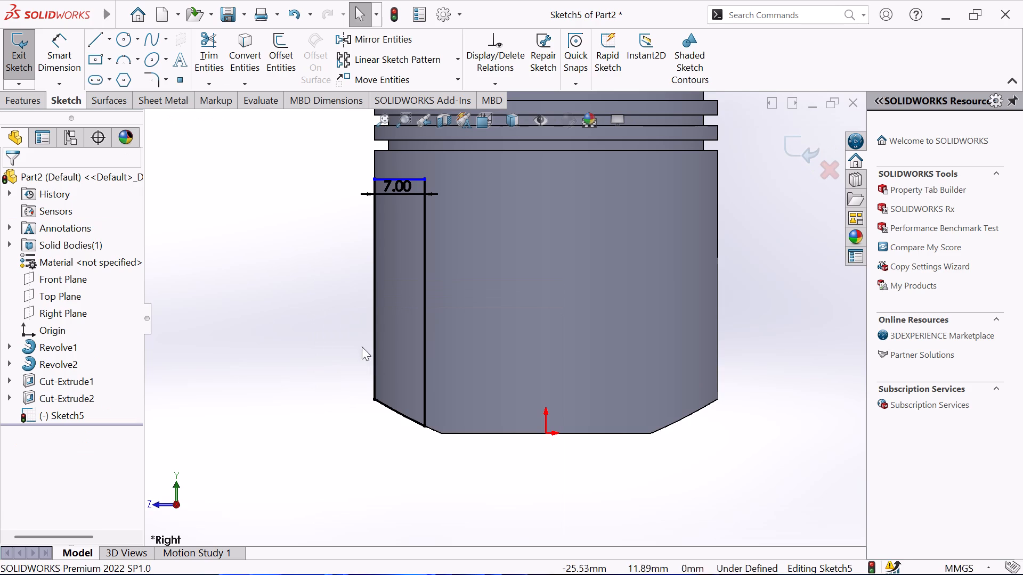
# Try to cut-extrude the side profile with the end condition Through All - Both.
pyautogui.click(30, 102)
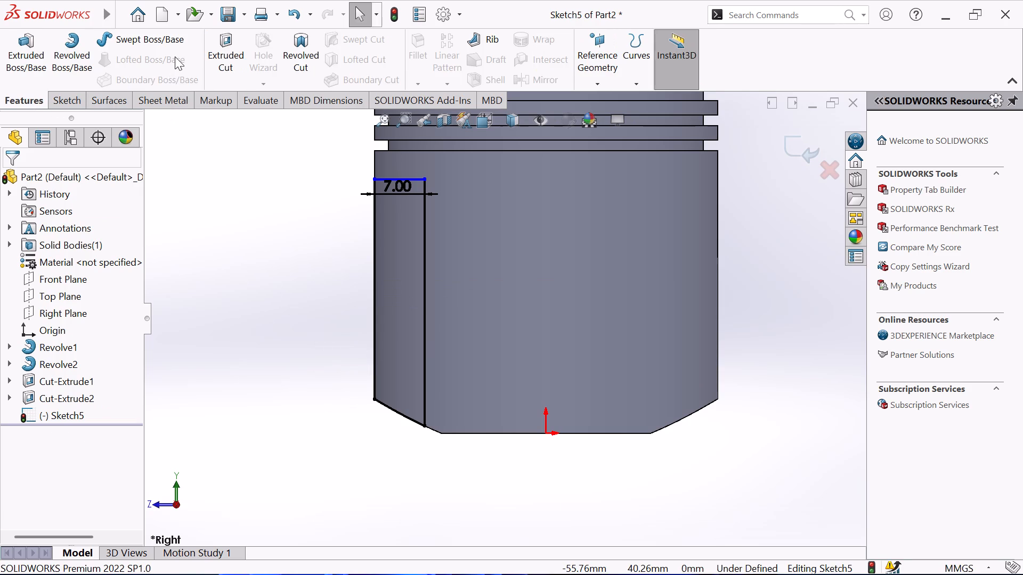
pyautogui.click(217, 50)
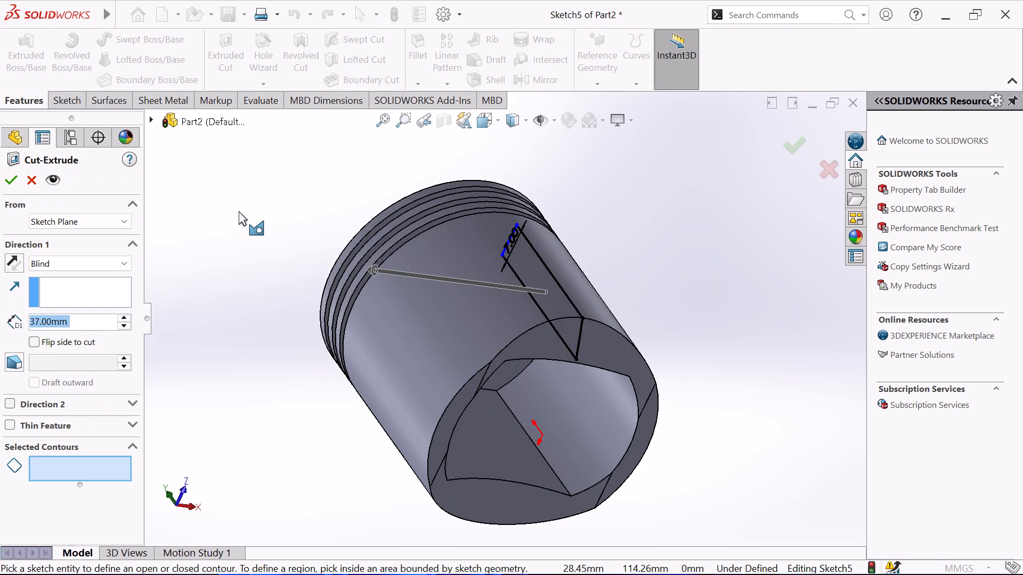
pyautogui.moveTo(239, 211); pyautogui.dragTo(201, 318, button='middle')
pyautogui.click(127, 267)
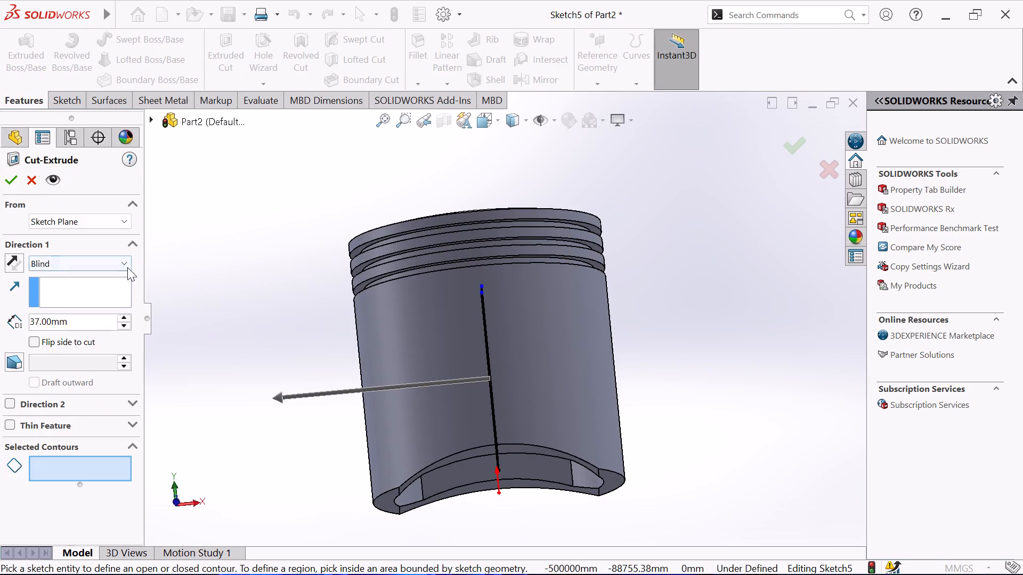
pyautogui.click(118, 298)
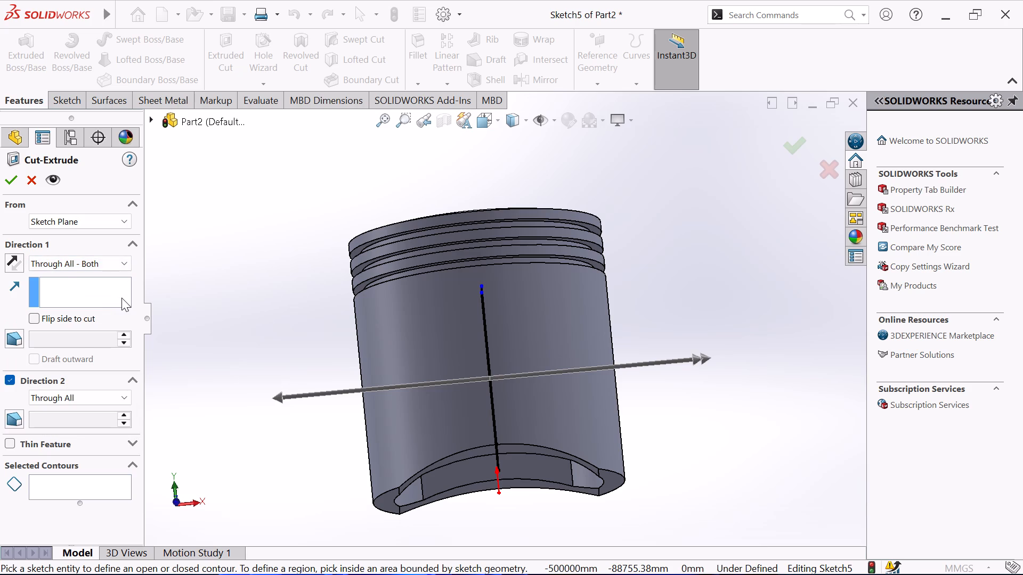
pyautogui.click(15, 182)
pyautogui.moveTo(264, 238); pyautogui.dragTo(265, 239, button='middle')
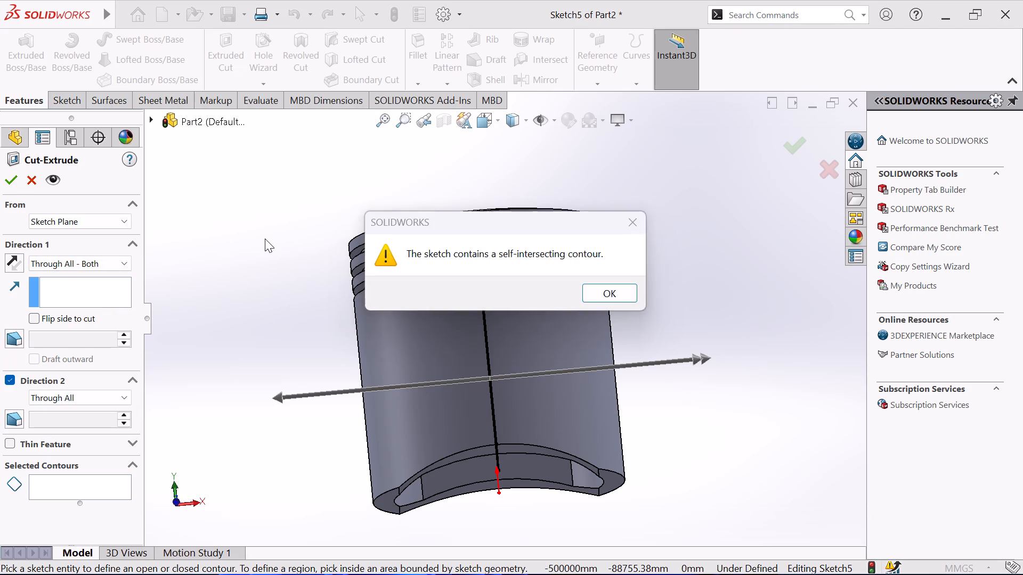
pyautogui.moveTo(265, 239); pyautogui.dragTo(241, 298, button='middle')
pyautogui.click(590, 292)
# Select the closed 7 mm wide profile region as the contour and cut it Through All in both directions.
pyautogui.moveTo(662, 281); pyautogui.dragTo(606, 331, button='middle')
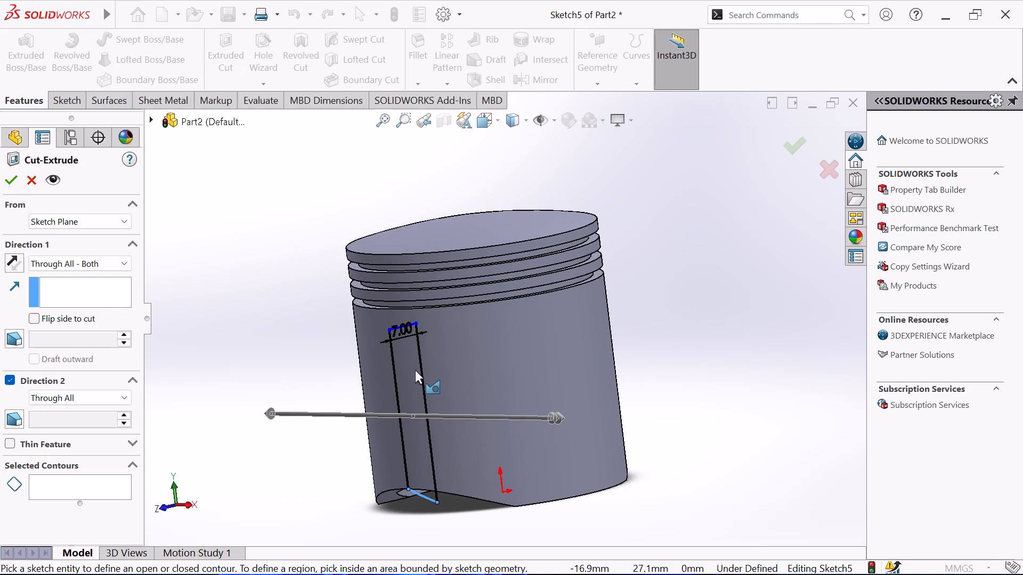
pyautogui.click(409, 375)
pyautogui.moveTo(232, 322); pyautogui.dragTo(218, 329, button='middle')
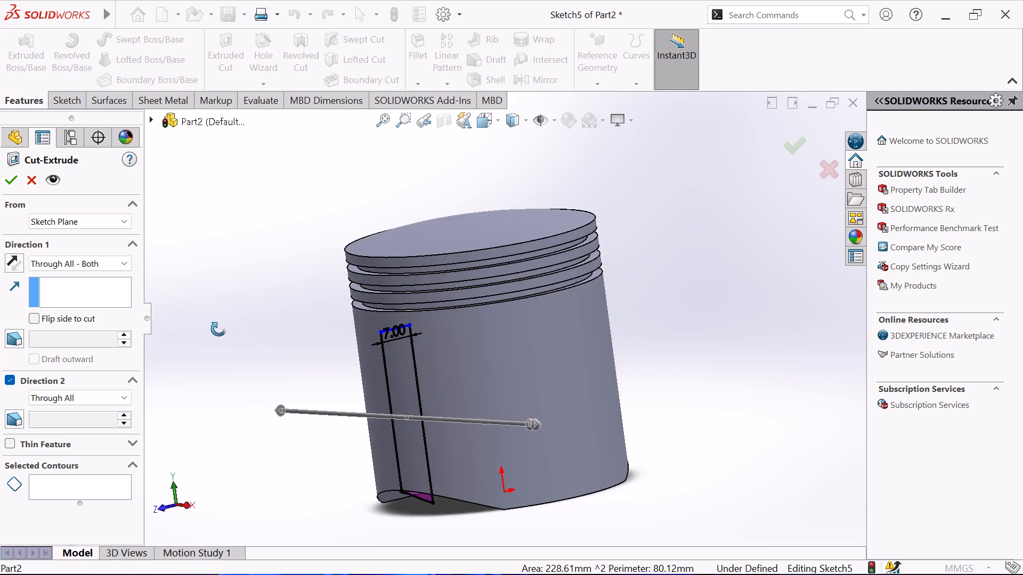
pyautogui.moveTo(218, 329); pyautogui.dragTo(181, 332, button='middle')
pyautogui.click(369, 370)
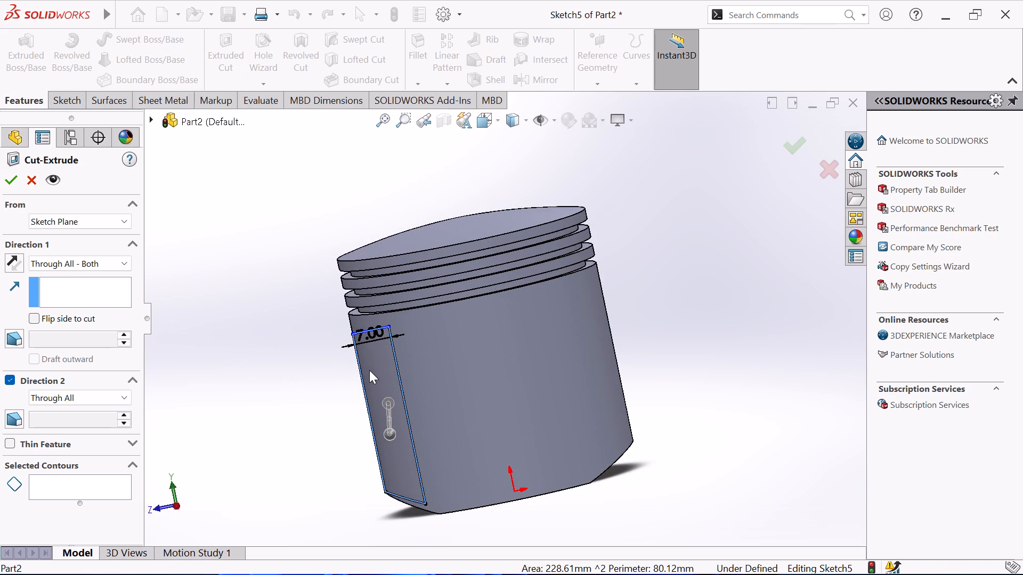
pyautogui.click(370, 366)
pyautogui.hotkey('ctrl', '8')
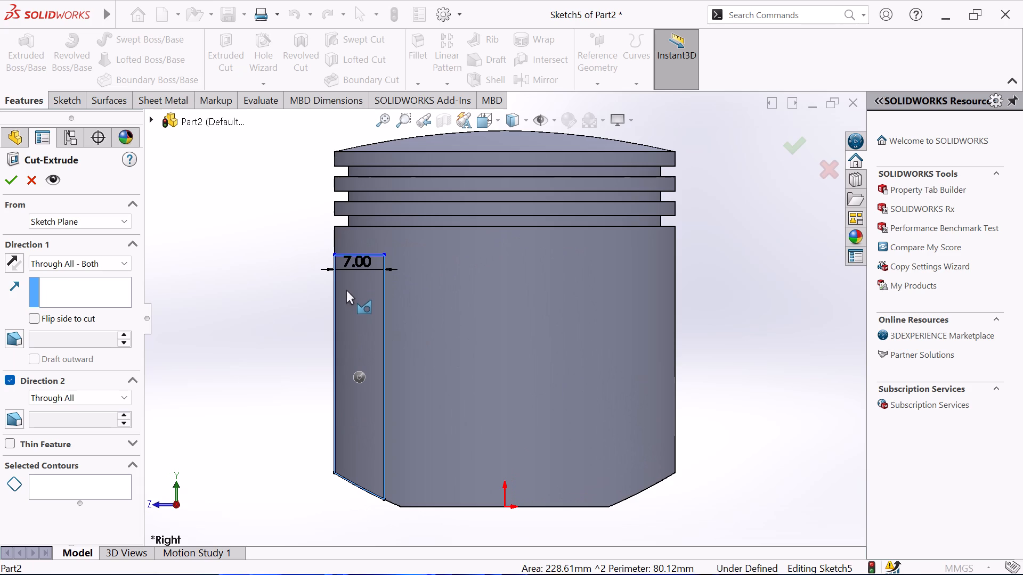
pyautogui.click(346, 290)
pyautogui.click(281, 333)
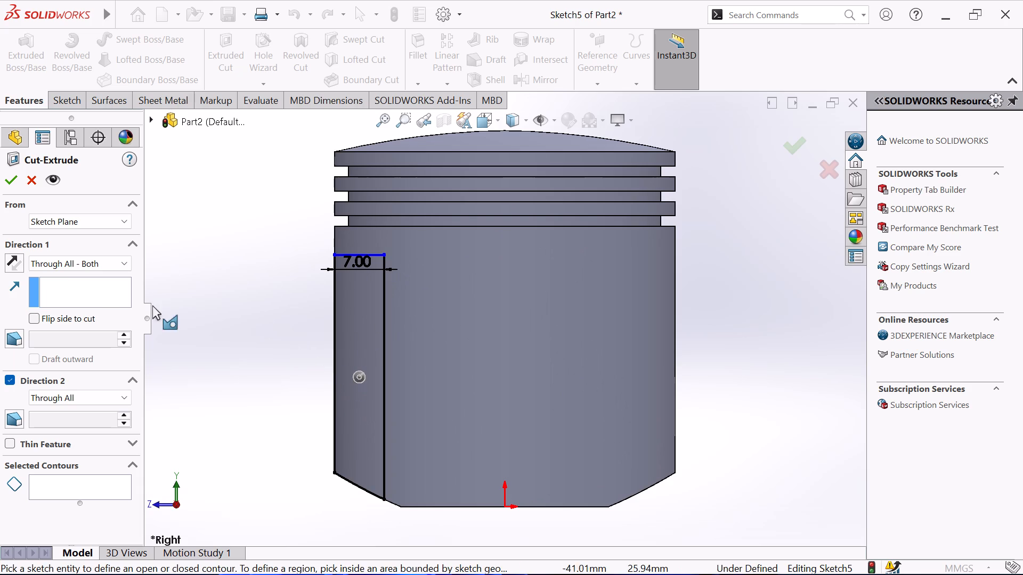
pyautogui.click(128, 270)
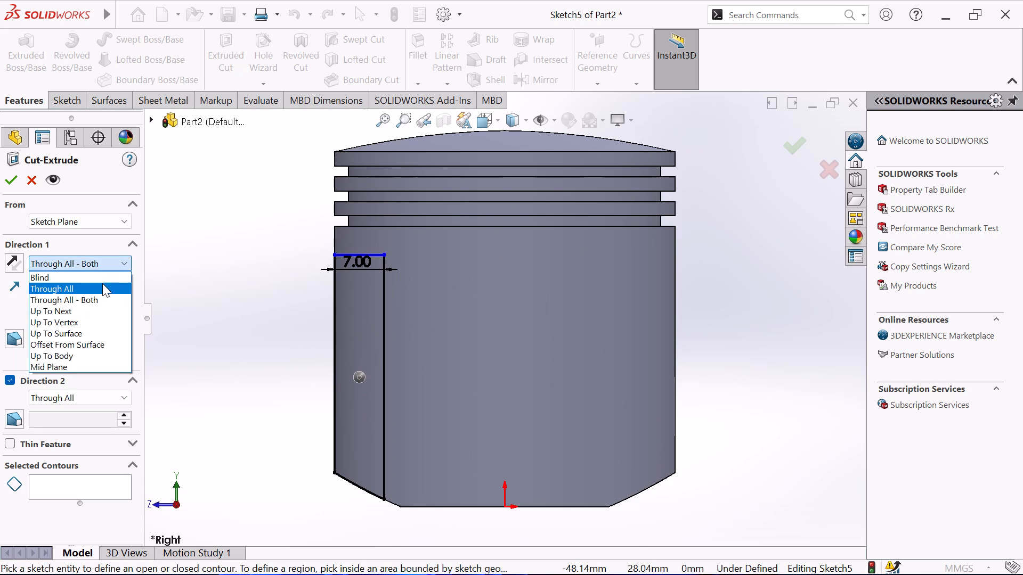
pyautogui.click(101, 283)
pyautogui.click(374, 343)
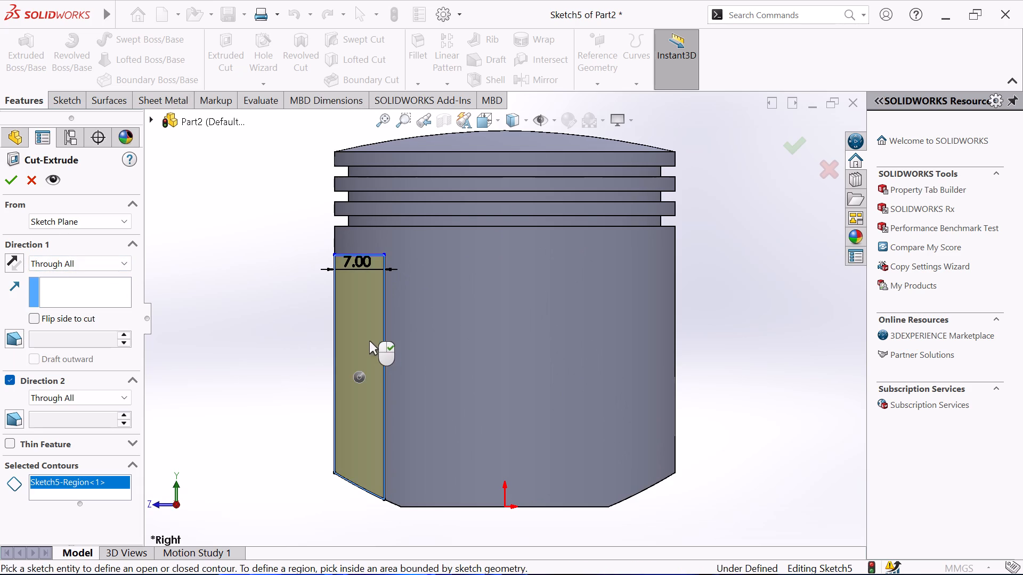
pyautogui.click(10, 184)
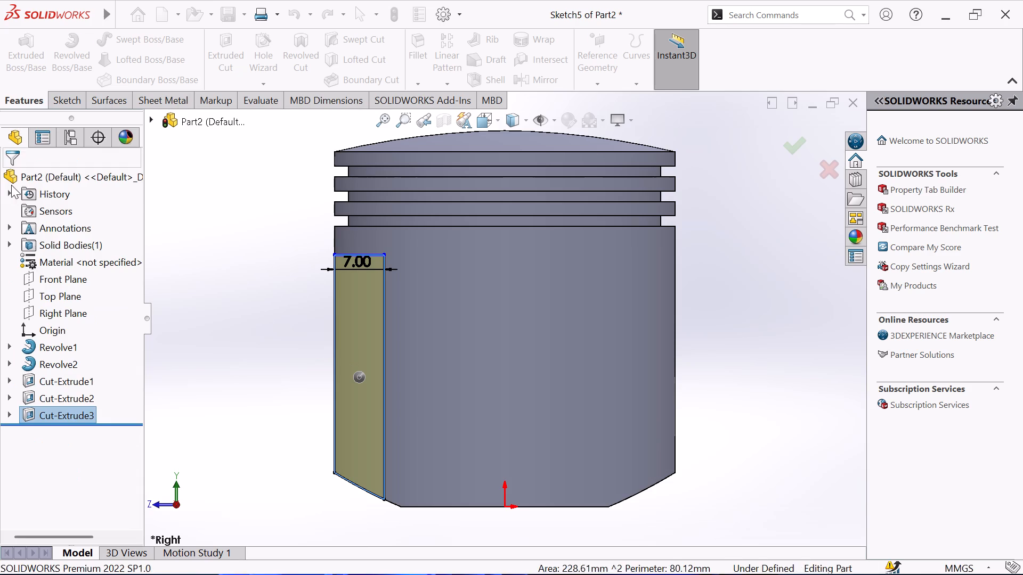
pyautogui.click(163, 266)
# Examine the side cut and the skirt's underside from several angles.
pyautogui.moveTo(208, 287); pyautogui.dragTo(240, 313, button='middle')
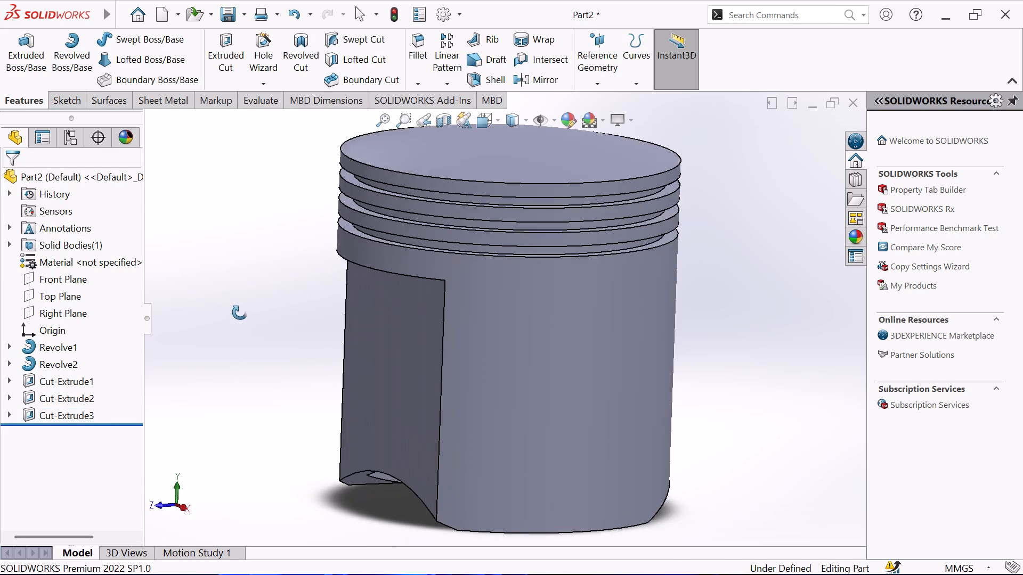
pyautogui.moveTo(240, 313); pyautogui.dragTo(269, 250, button='middle')
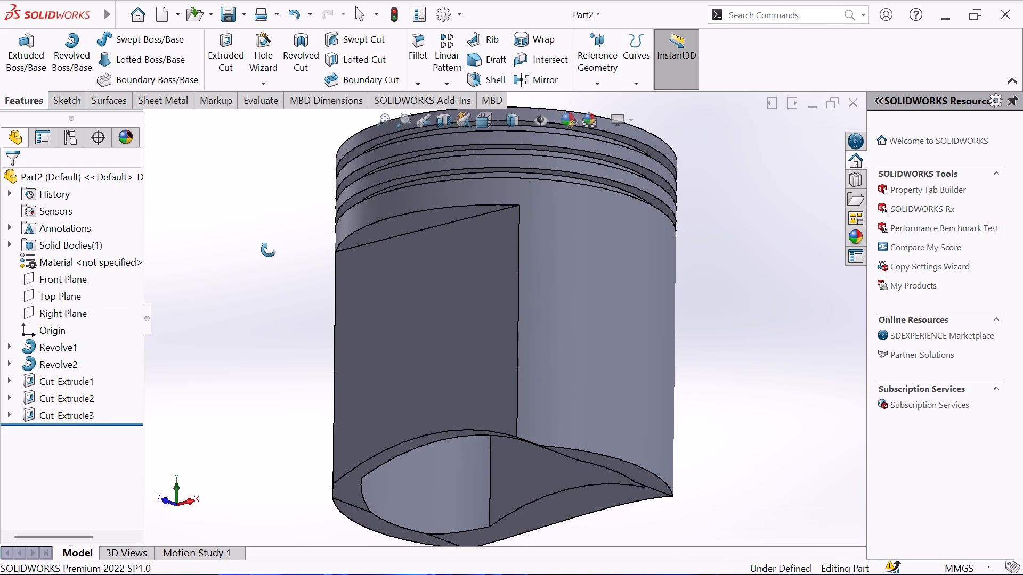
pyautogui.moveTo(269, 250); pyautogui.dragTo(271, 192, button='middle')
pyautogui.moveTo(274, 170); pyautogui.dragTo(283, 94, button='middle')
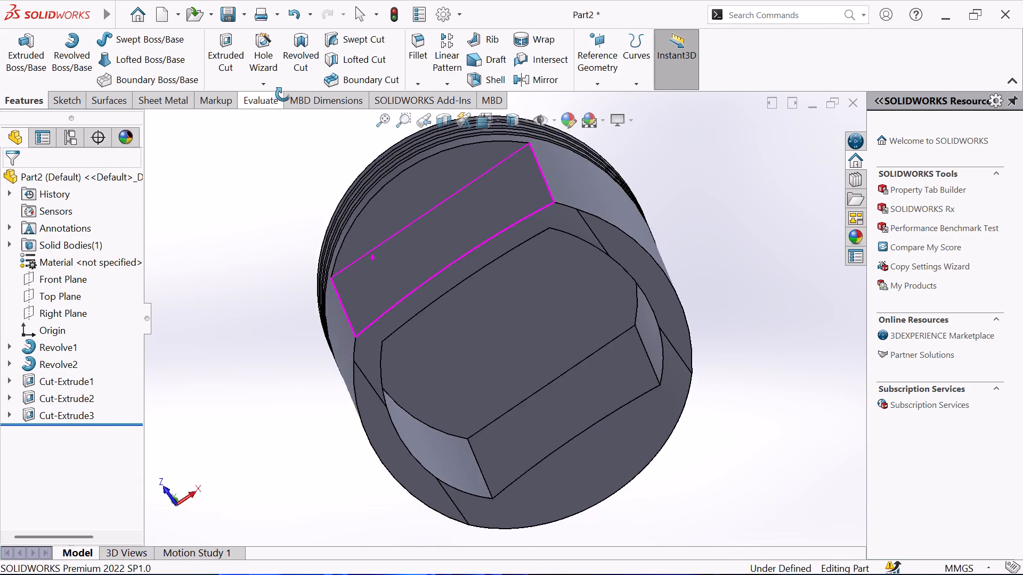
pyautogui.moveTo(283, 94); pyautogui.dragTo(214, 173, button='middle')
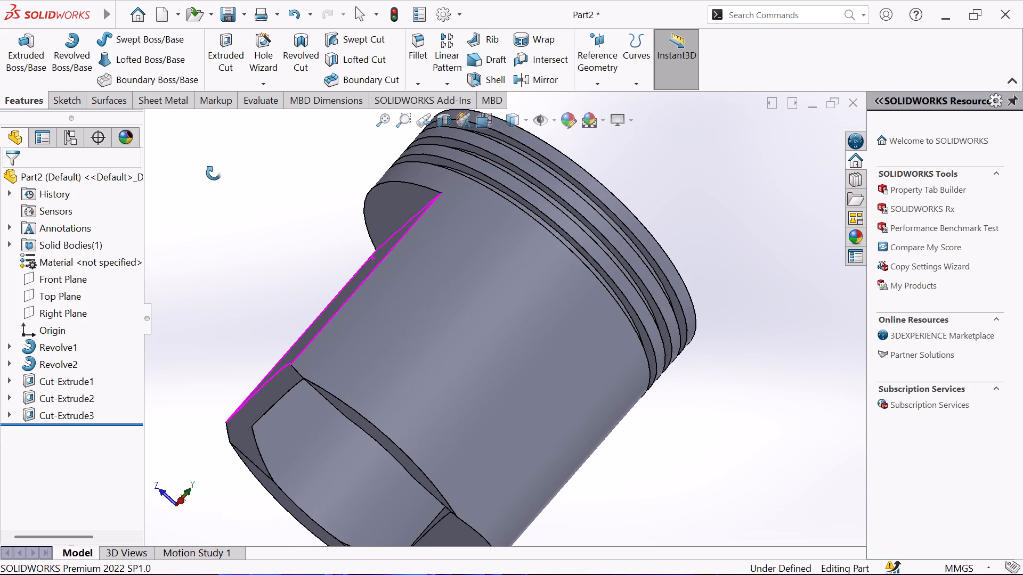
pyautogui.moveTo(214, 173); pyautogui.dragTo(208, 185, button='middle')
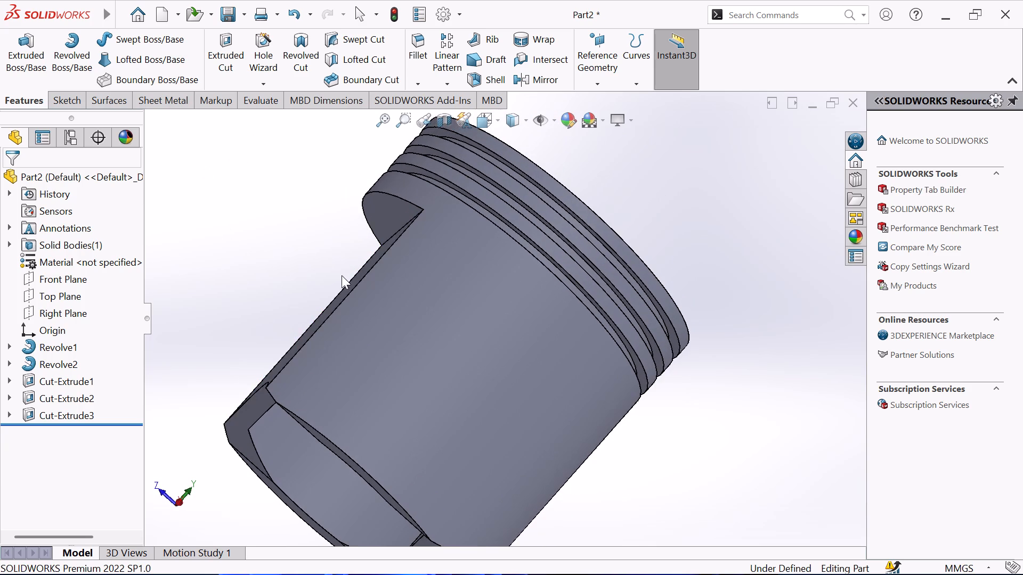
pyautogui.scroll(3, 350, 277)
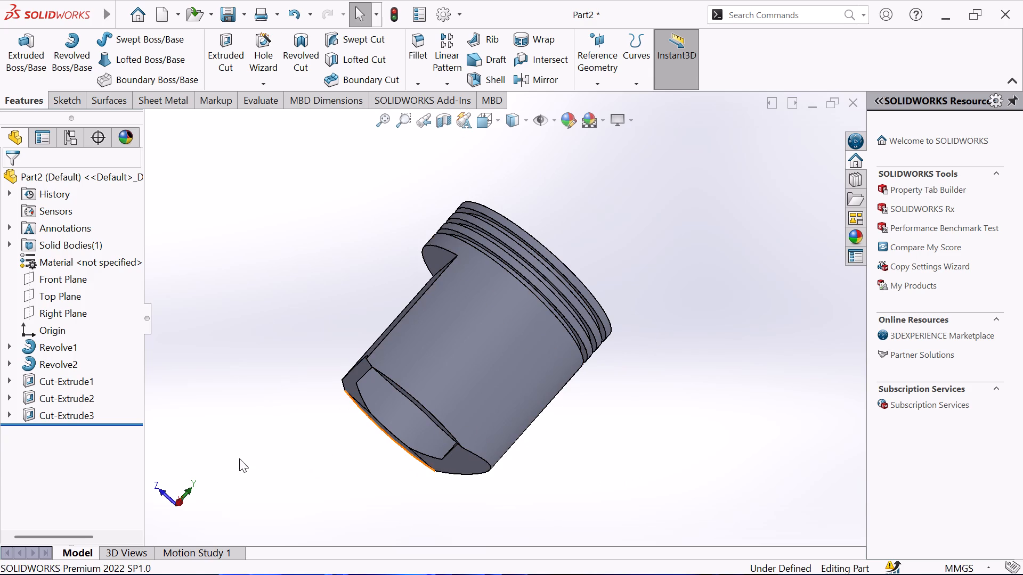
# Start a sketch on the Right Plane and convert the skirt's uncut outer side edge into a sketch line.
pyautogui.click(47, 310)
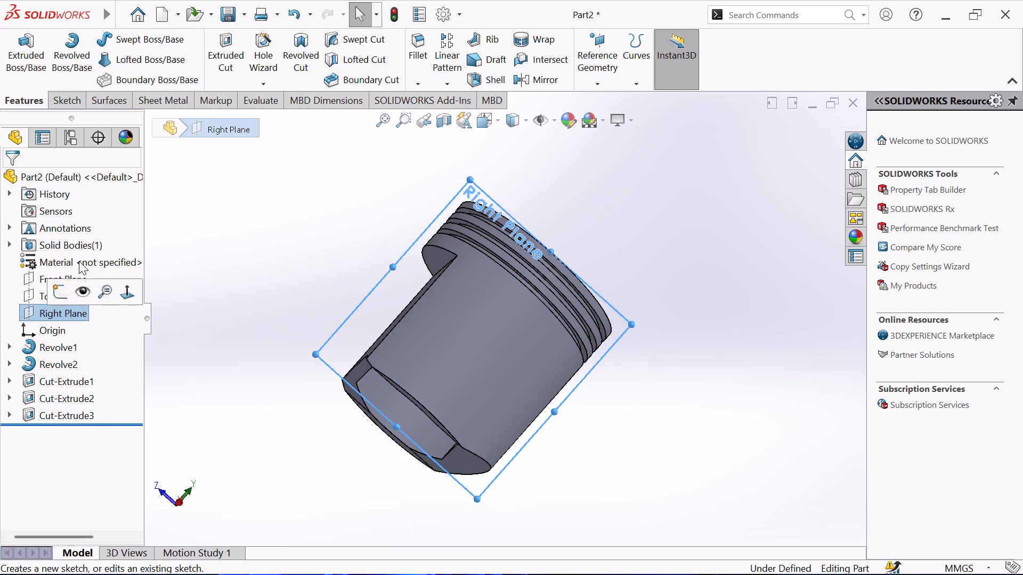
pyautogui.click(67, 103)
pyautogui.click(11, 60)
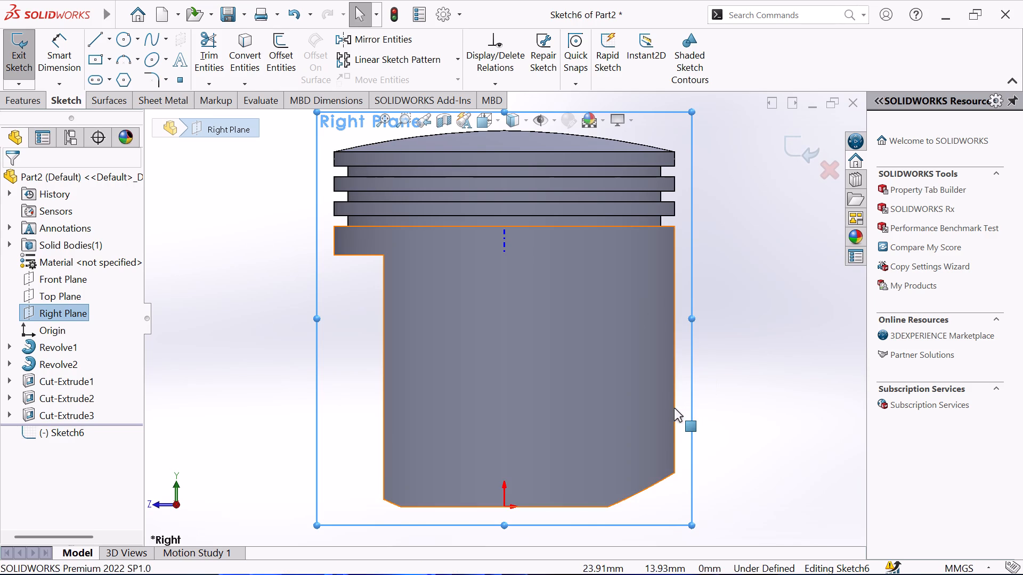
pyautogui.click(676, 390)
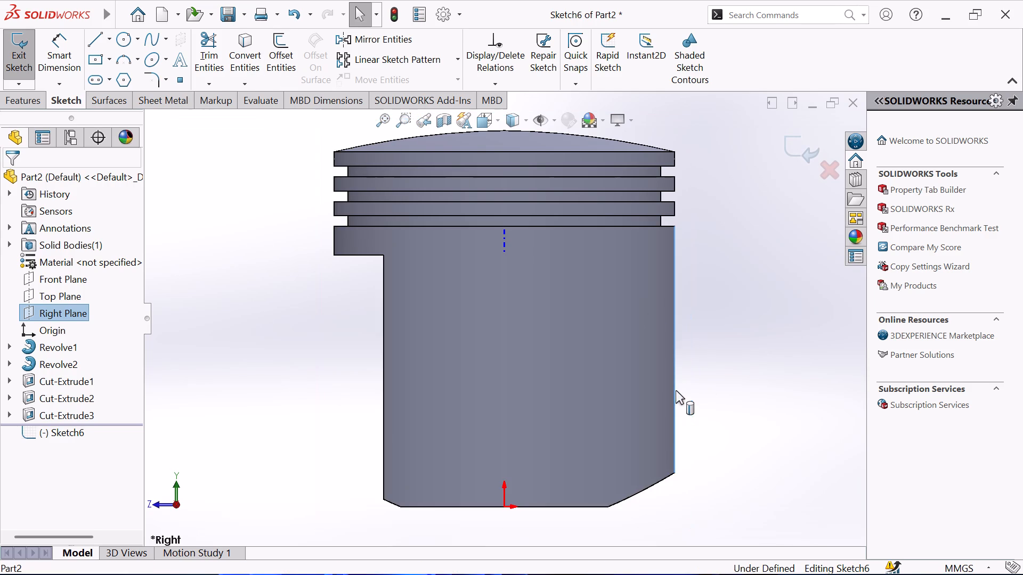
pyautogui.click(233, 57)
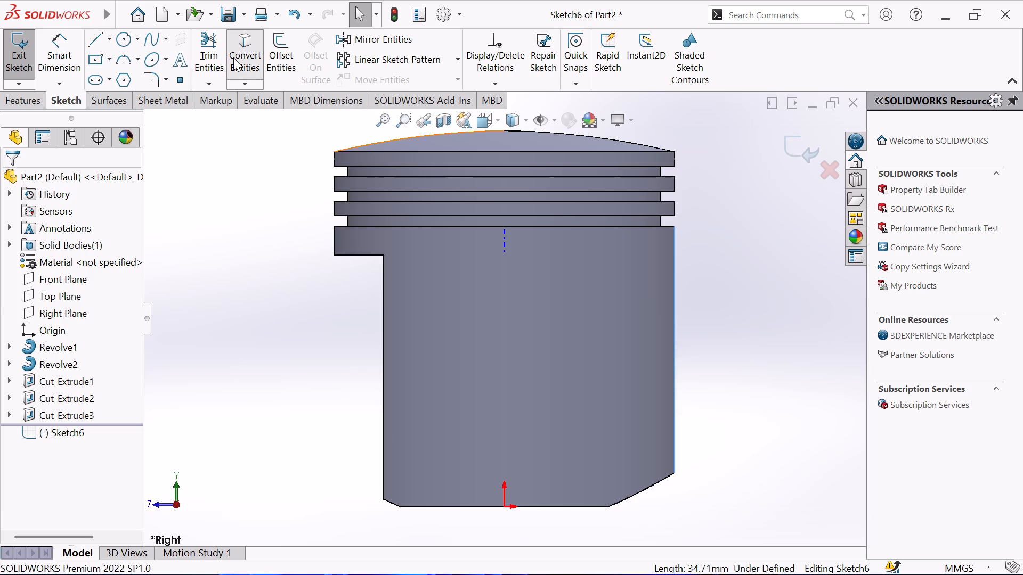
# Draw a vertical line about 35 mm long upward from the skirt's bottom level, inside the converted side edge.
pyautogui.click(90, 43)
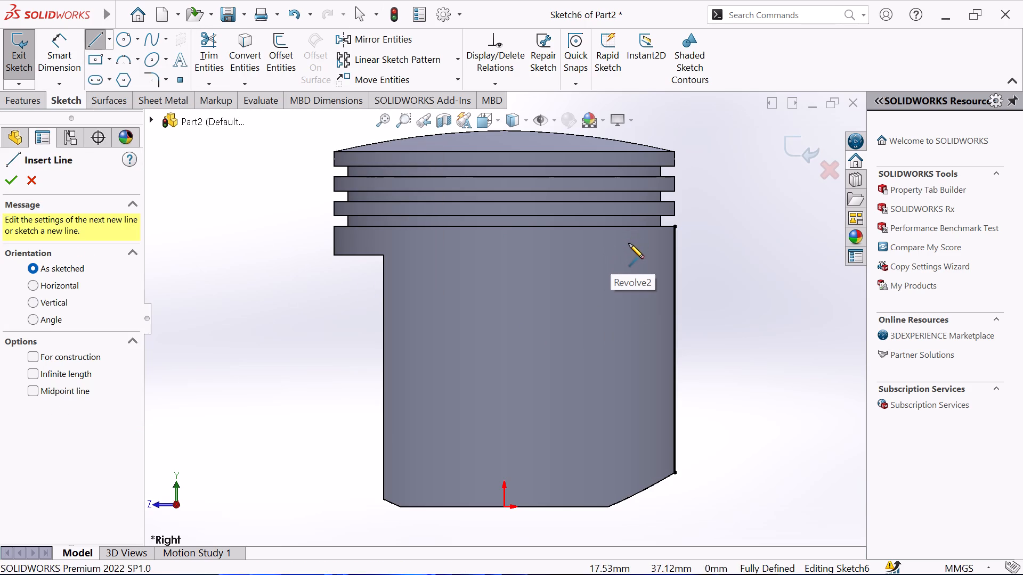
pyautogui.click(620, 505)
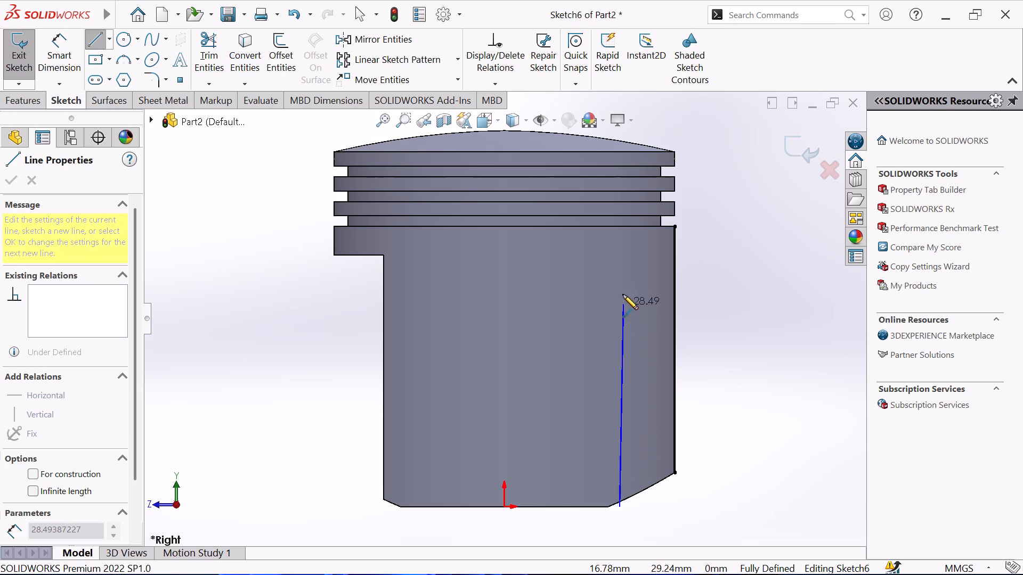
pyautogui.click(620, 258)
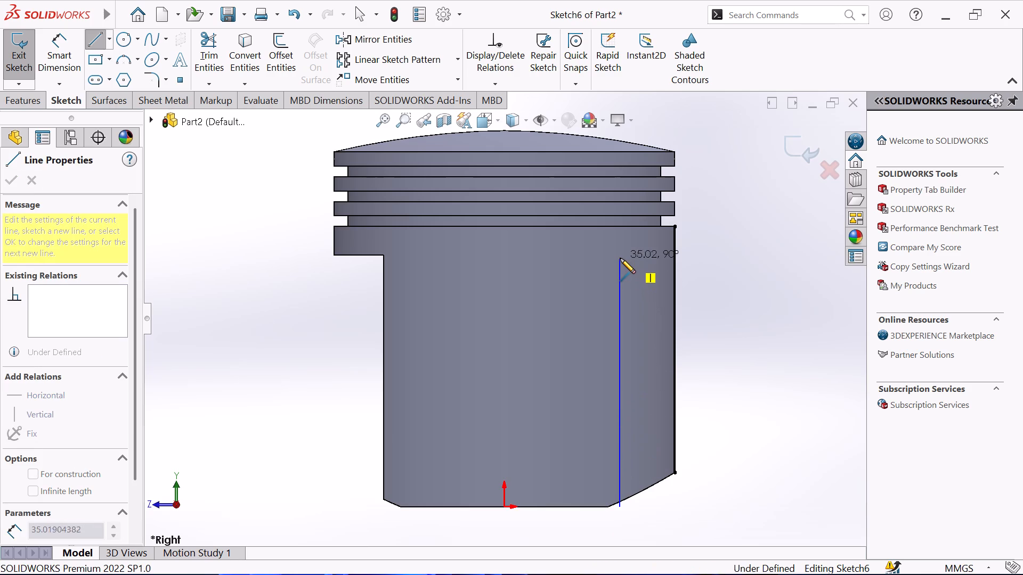
pyautogui.rightClick(763, 286)
pyautogui.click(800, 298)
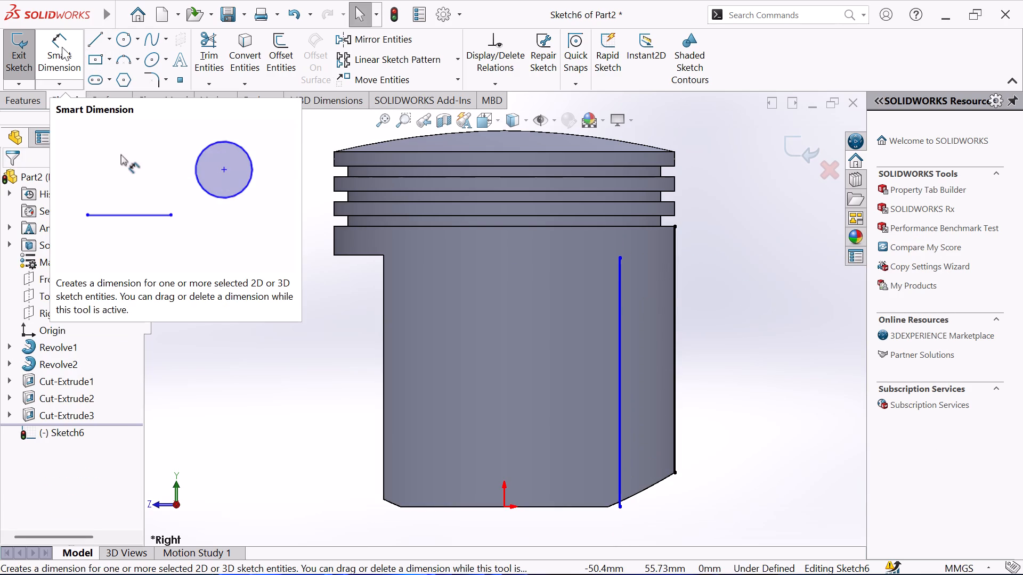
# Dimension the vertical line's height between its two endpoints as 35.5 mm.
pyautogui.click(47, 59)
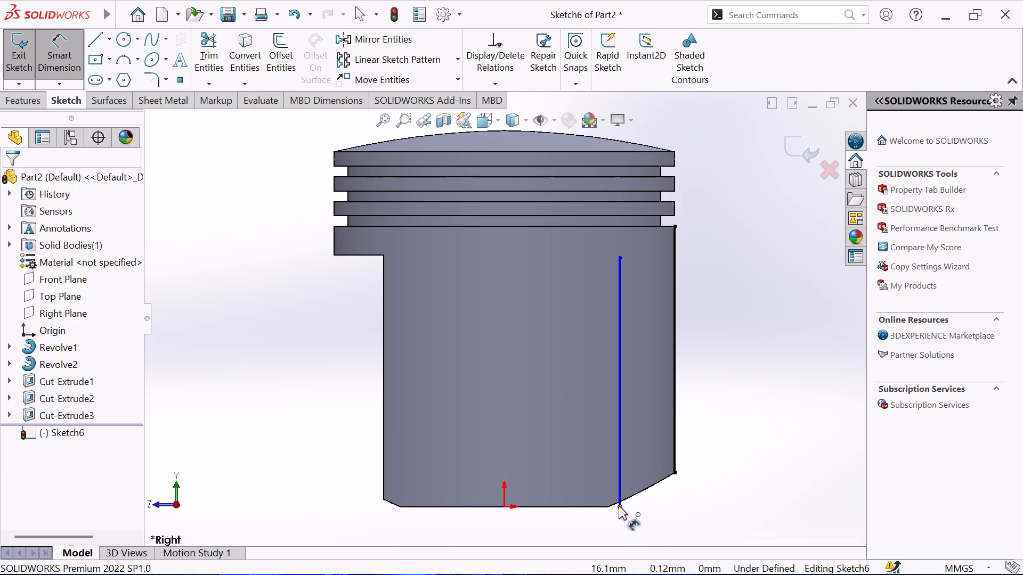
pyautogui.click(619, 506)
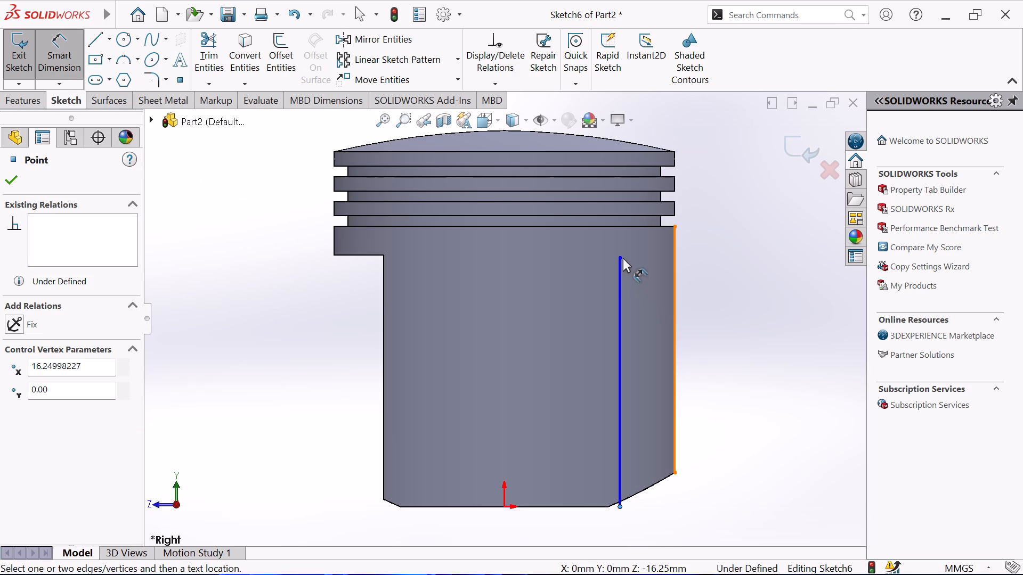
pyautogui.click(621, 257)
pyautogui.click(761, 332)
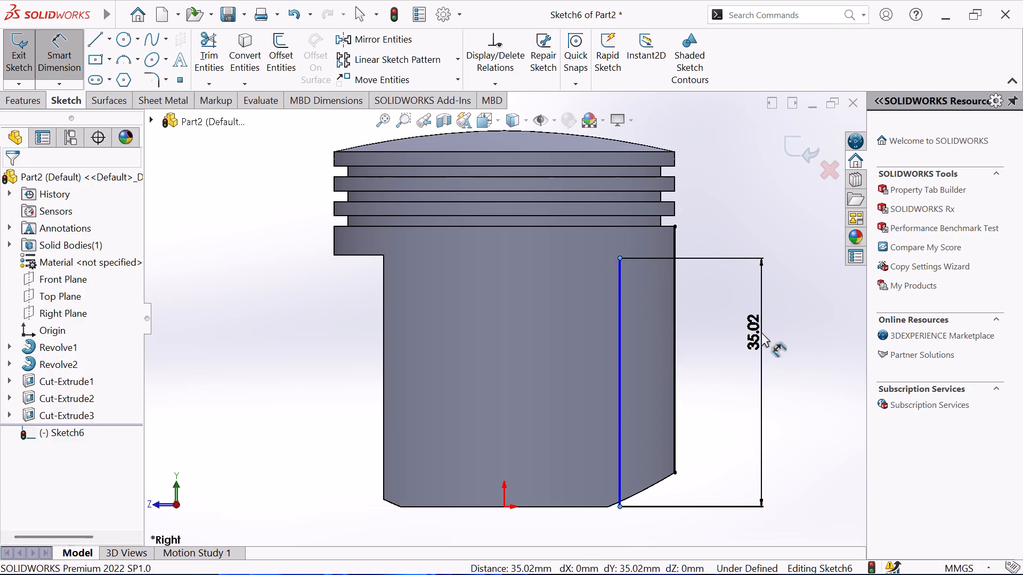
pyautogui.write('35.5')
pyautogui.press('Return')
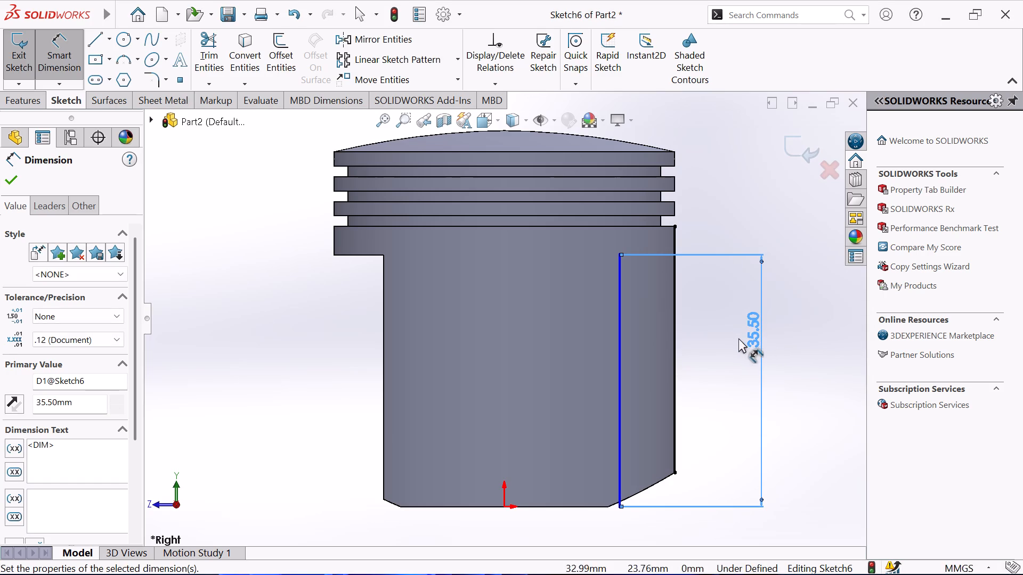
# Dimension the distance between the converted side edge and the vertical line as 7 mm.
pyautogui.click(673, 338)
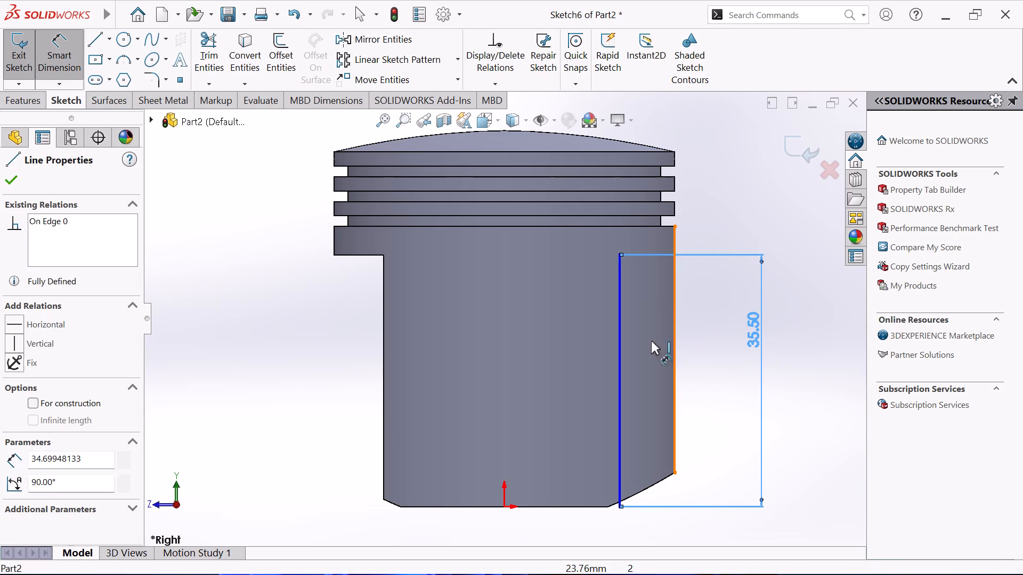
pyautogui.click(618, 328)
pyautogui.click(648, 297)
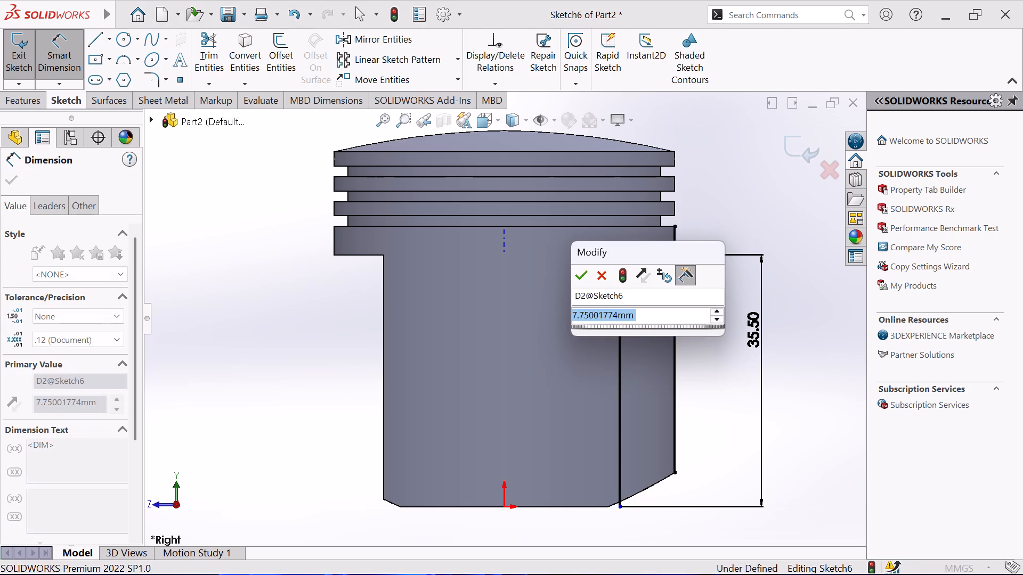
pyautogui.press('7')
pyautogui.press('Return')
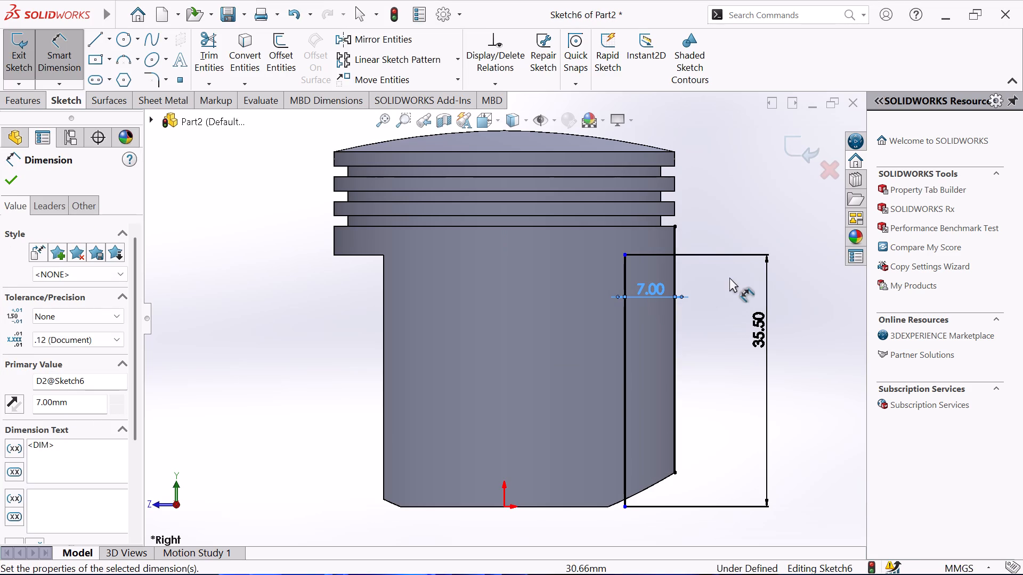
pyautogui.rightClick(730, 277)
pyautogui.click(772, 322)
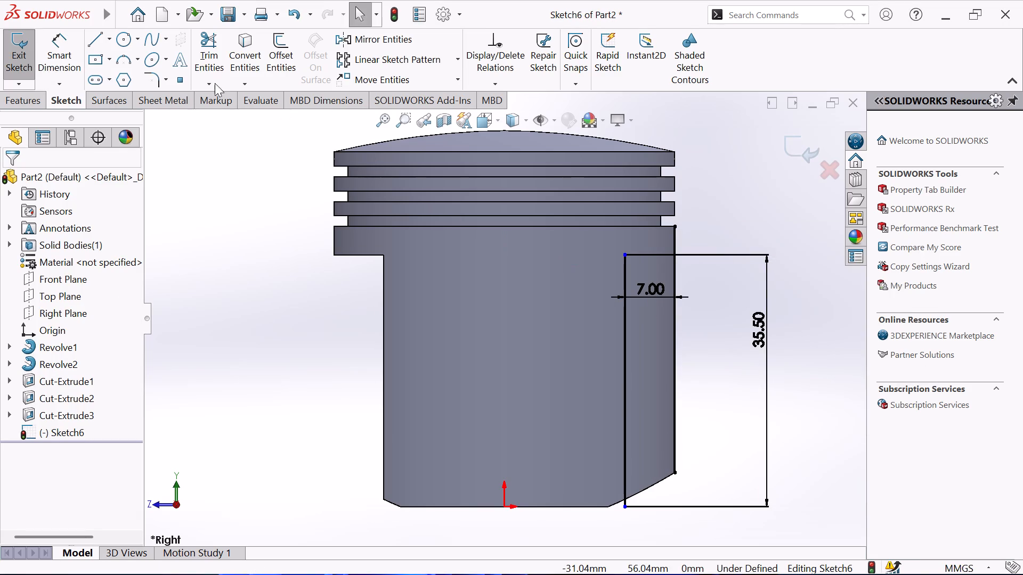
# Draw a horizontal line from the vertical line's upper endpoint out to the converted side edge.
pyautogui.click(90, 40)
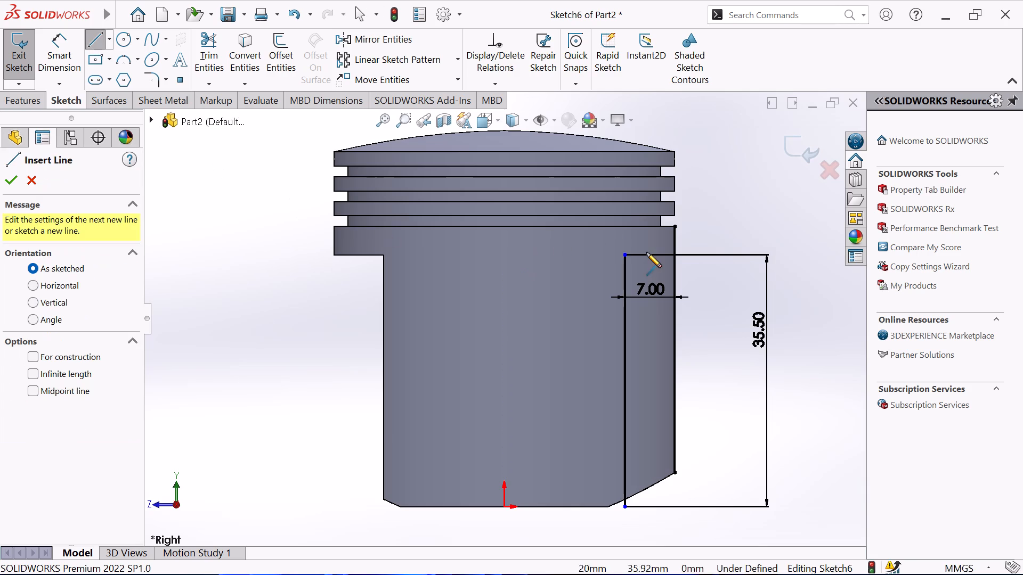
pyautogui.click(624, 253)
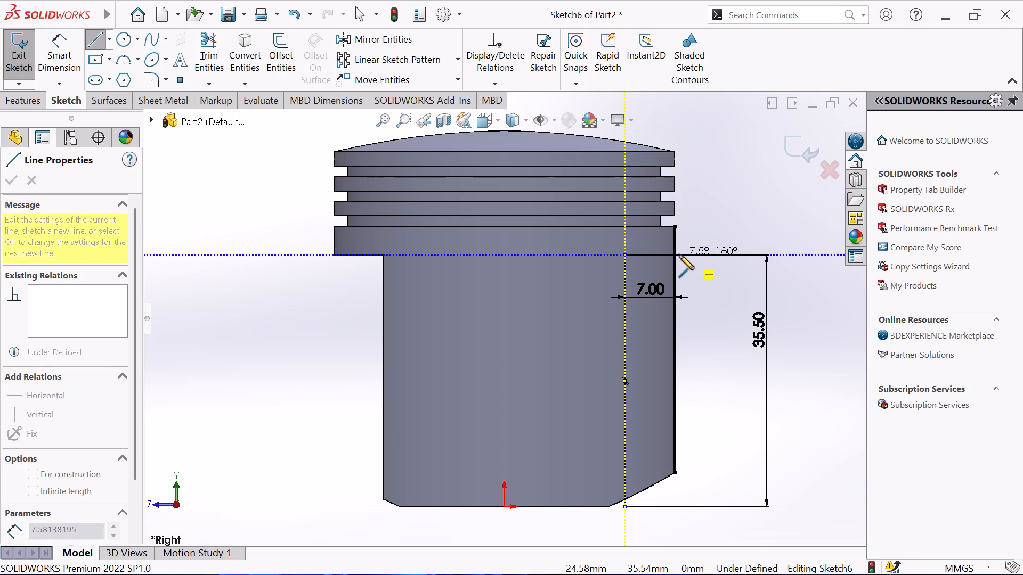
pyautogui.click(675, 254)
pyautogui.rightClick(721, 233)
pyautogui.click(745, 240)
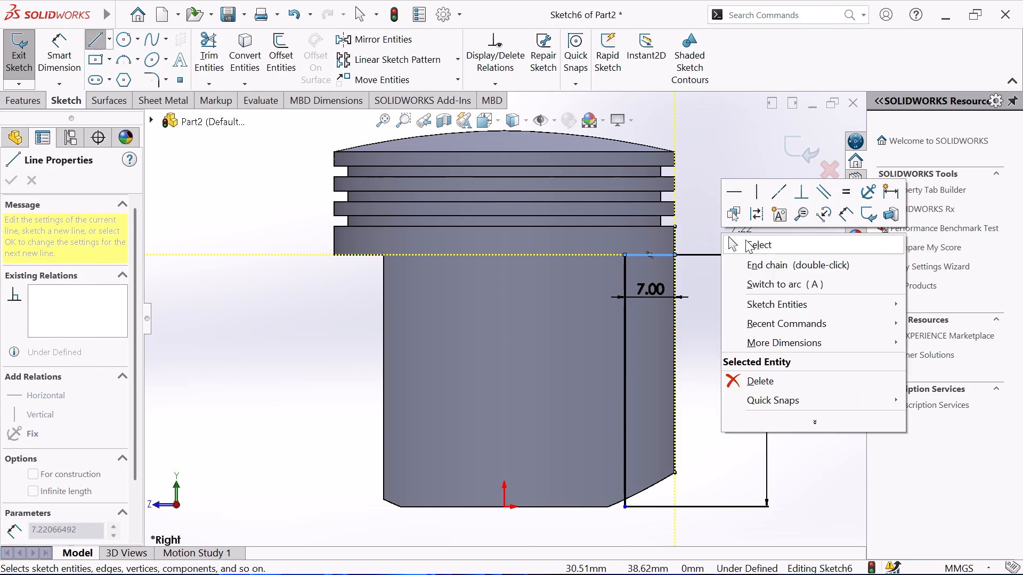
# Convert the skirt's sloping lower edge beneath the profile into a sketch entity.
pyautogui.click(651, 486)
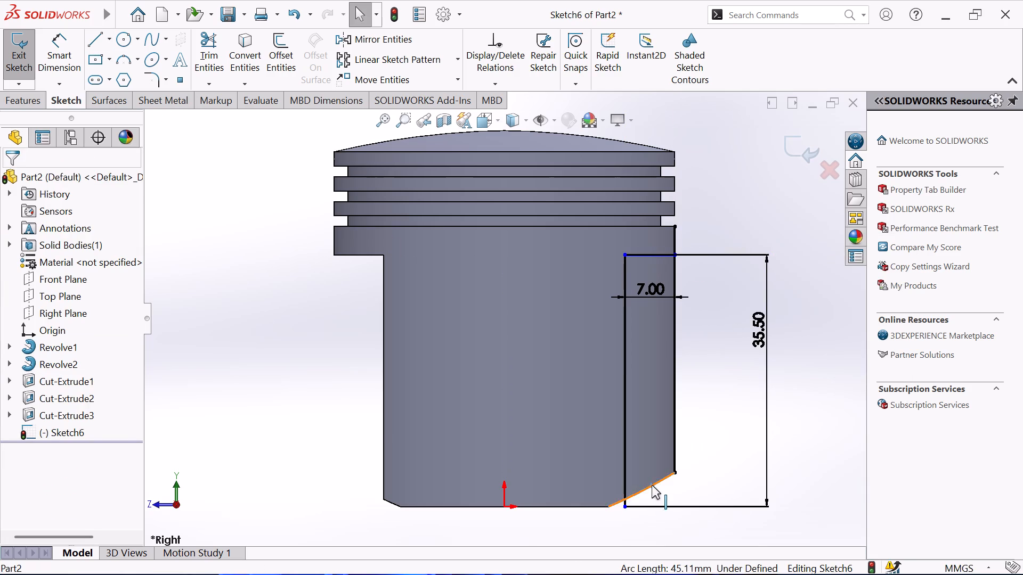
pyautogui.click(238, 62)
# Trim the overhanging ends of the sloping edge, vertical line and converted side edge, accepting deletion of the associated dimension.
pyautogui.click(216, 46)
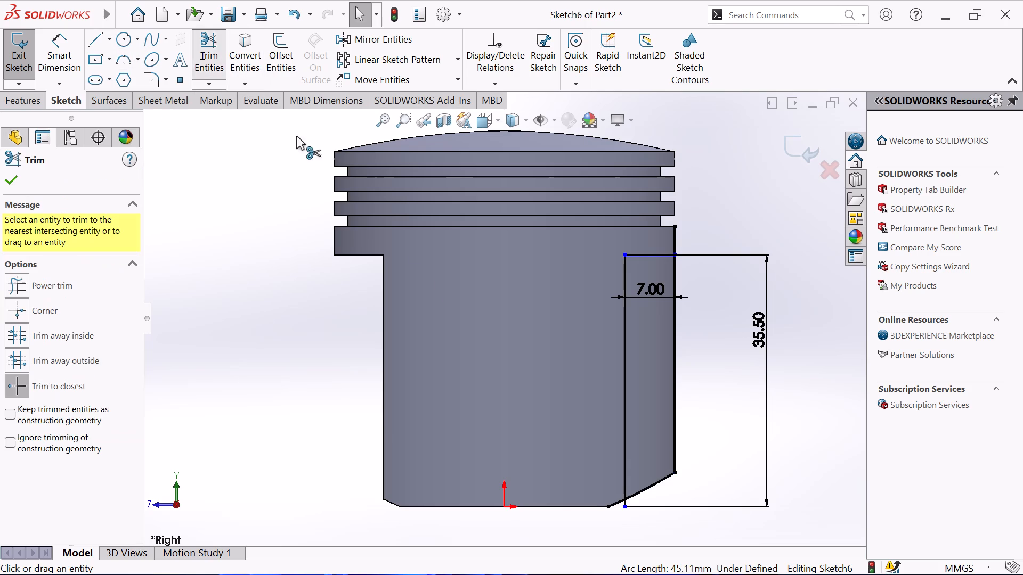
pyautogui.click(618, 502)
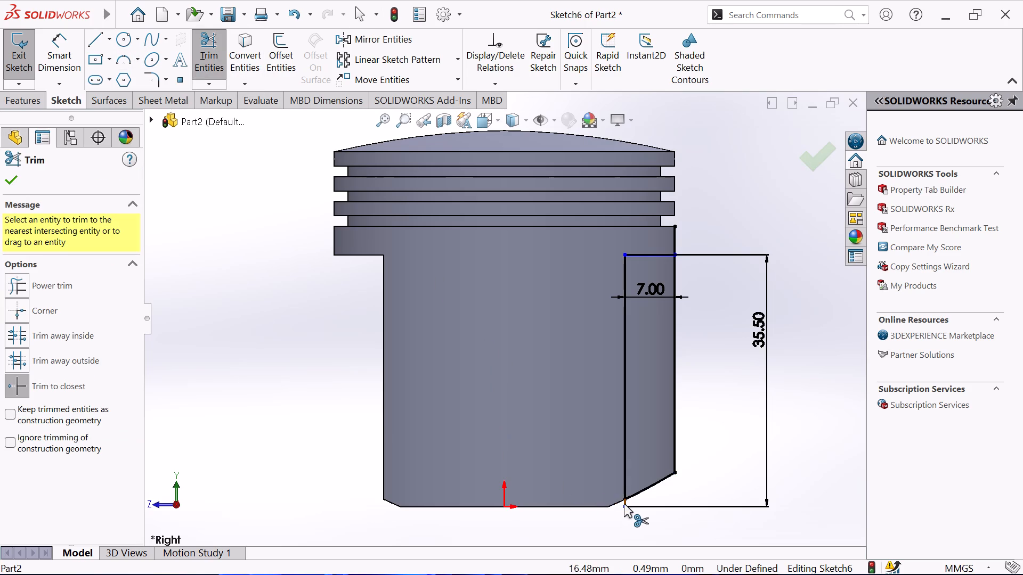
pyautogui.click(624, 504)
pyautogui.click(558, 306)
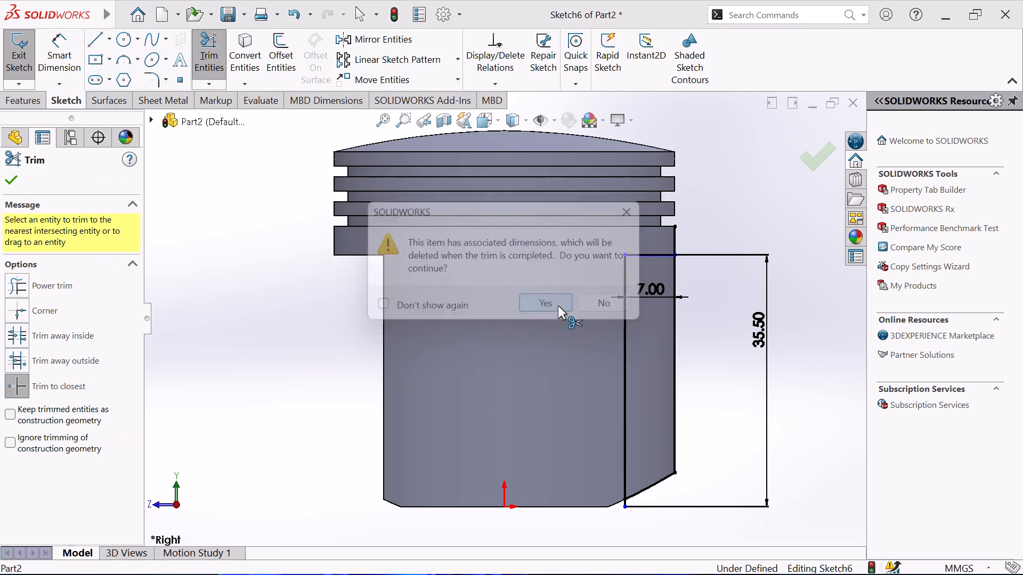
pyautogui.click(675, 245)
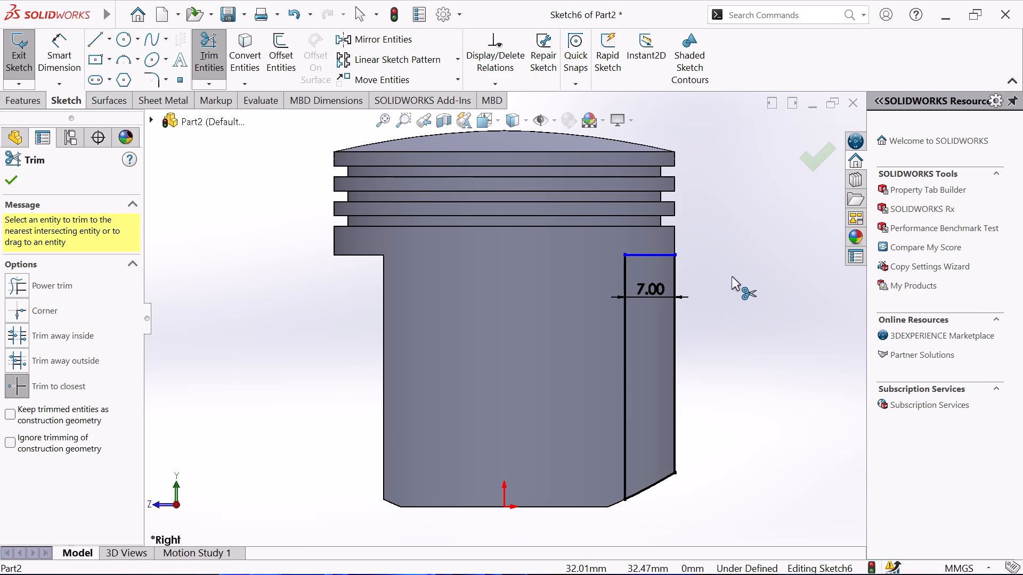
pyautogui.rightClick(732, 276)
pyautogui.click(792, 326)
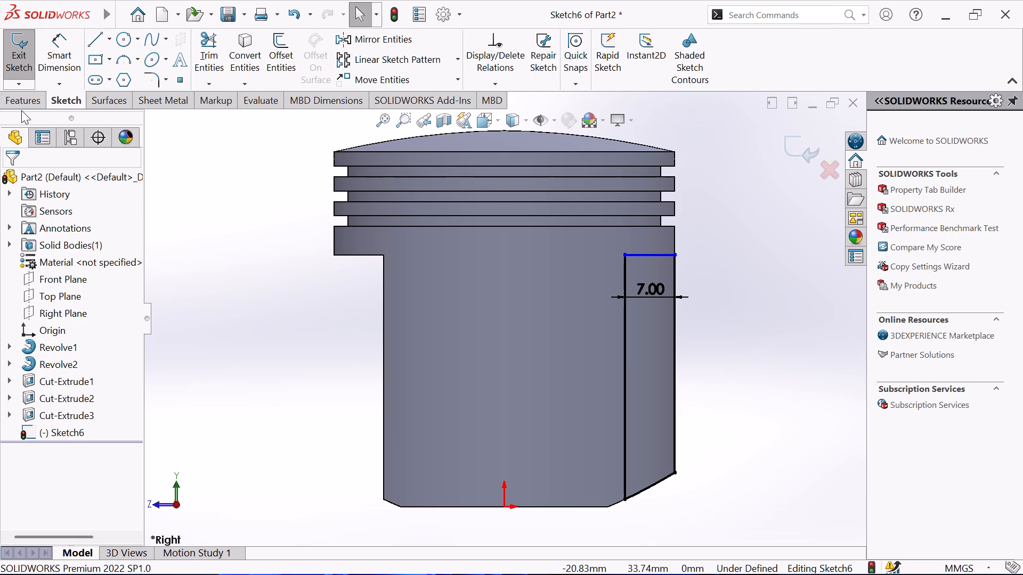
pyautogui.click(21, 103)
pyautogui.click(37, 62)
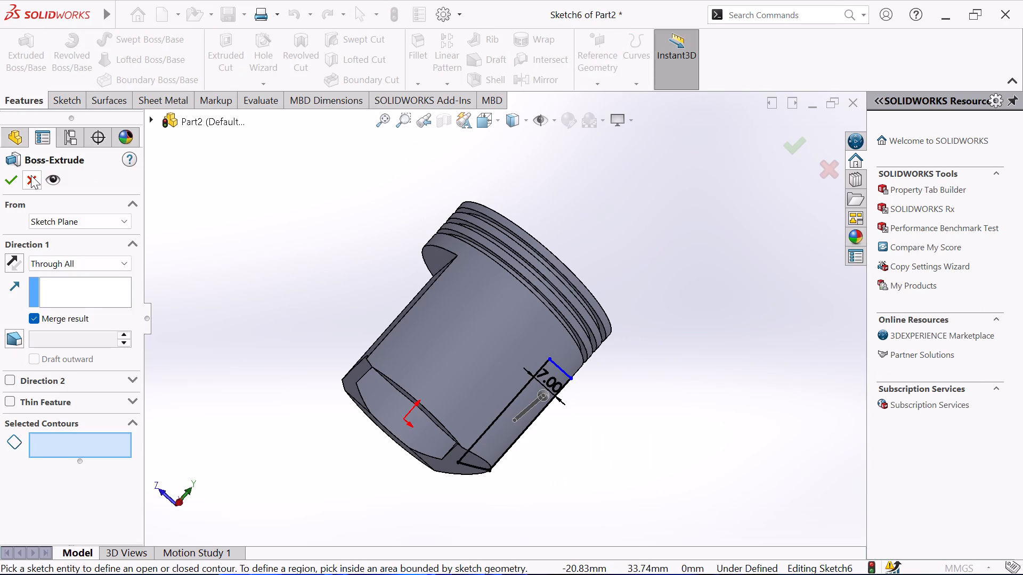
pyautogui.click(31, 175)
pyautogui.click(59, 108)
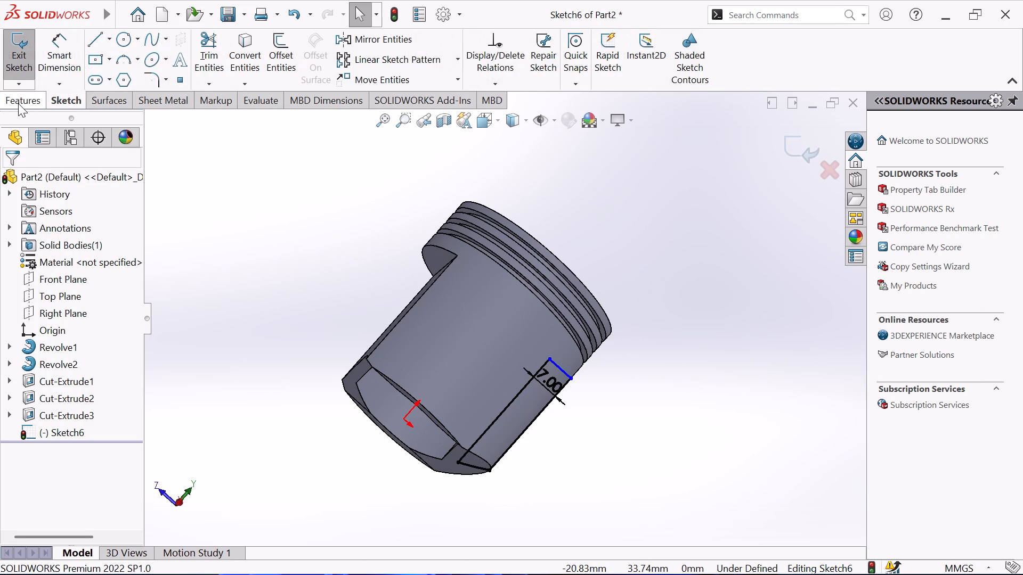
# Start an extruded cut from the sketch and try Through All in the default and the reversed direction.
pyautogui.click(18, 104)
pyautogui.click(221, 46)
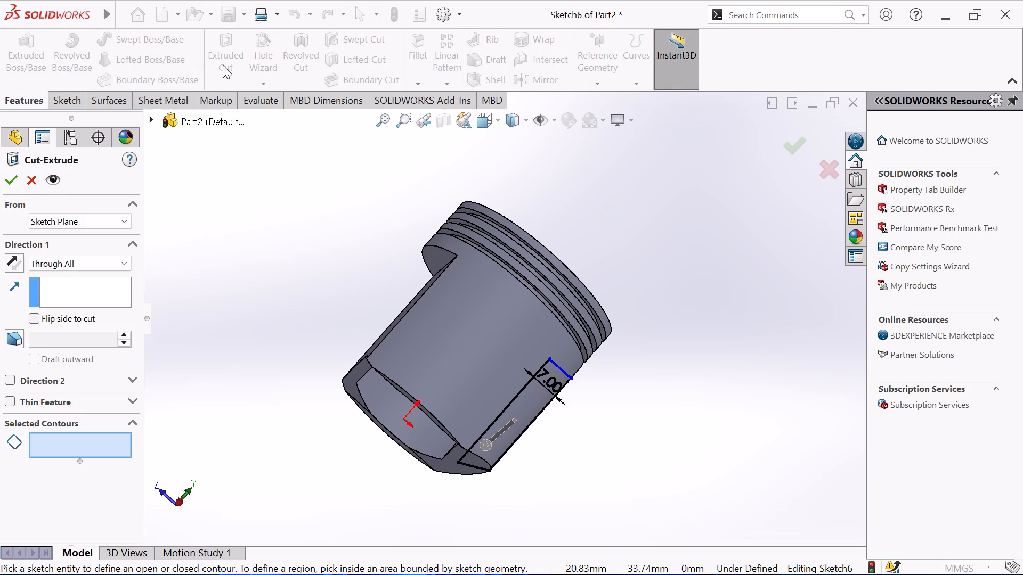
pyautogui.click(15, 172)
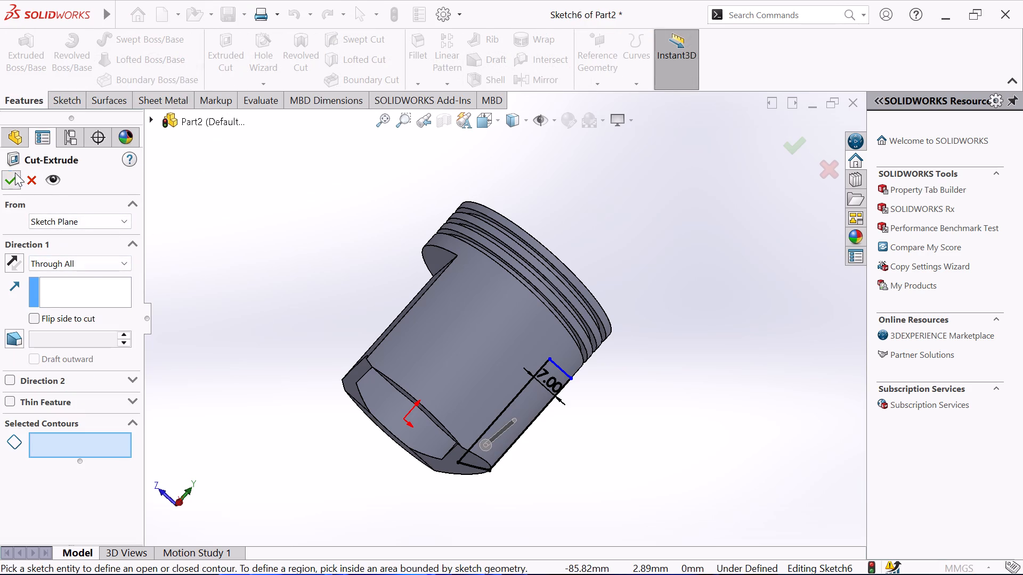
pyautogui.click(9, 265)
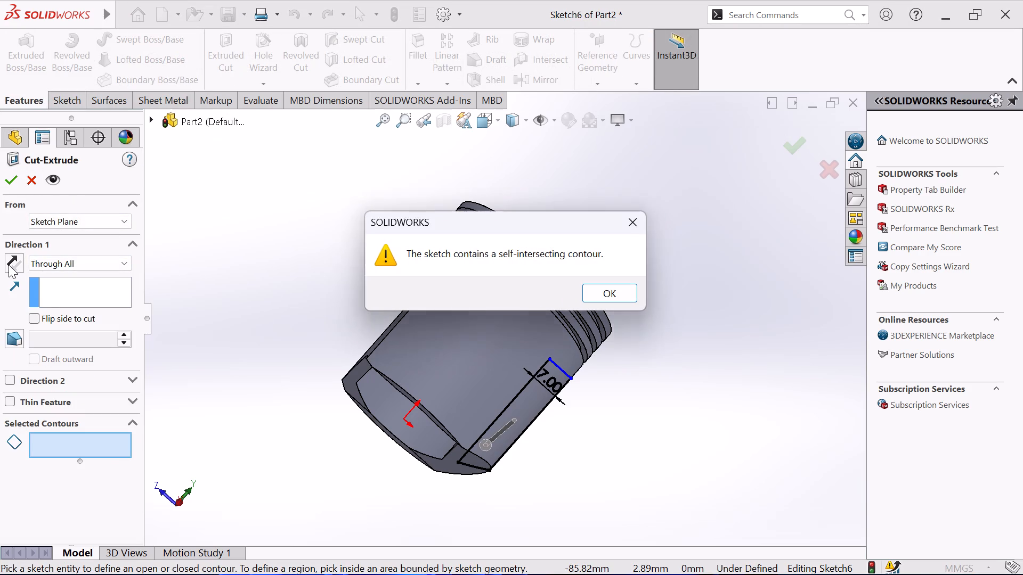
pyautogui.click(621, 300)
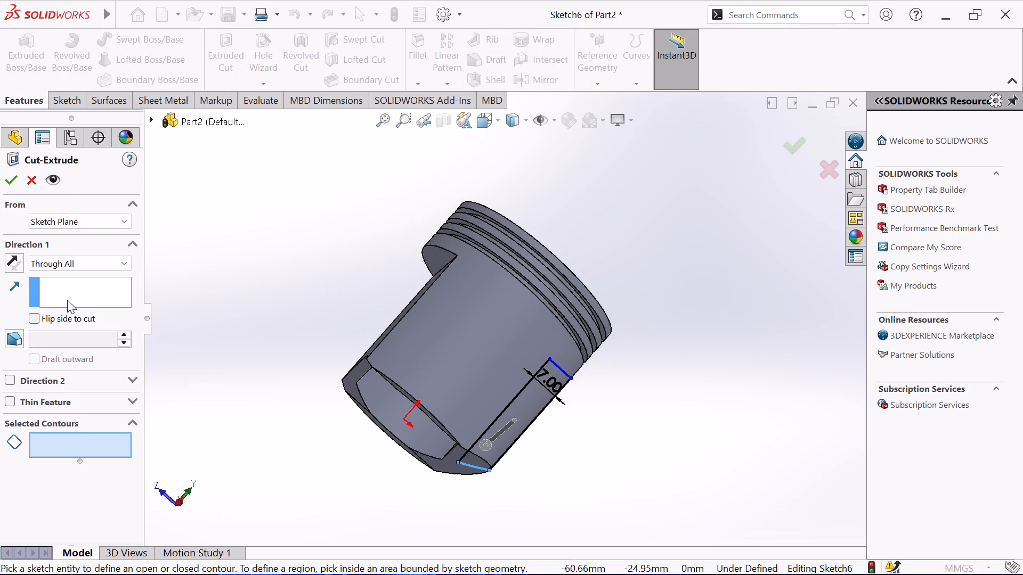
pyautogui.click(19, 263)
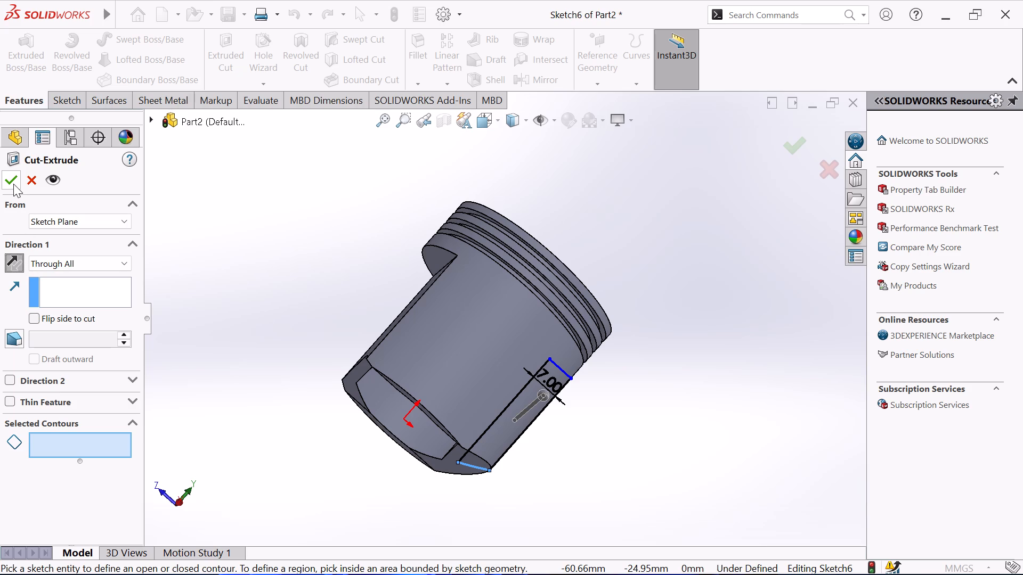
pyautogui.click(12, 183)
pyautogui.moveTo(232, 240); pyautogui.dragTo(217, 242, button='middle')
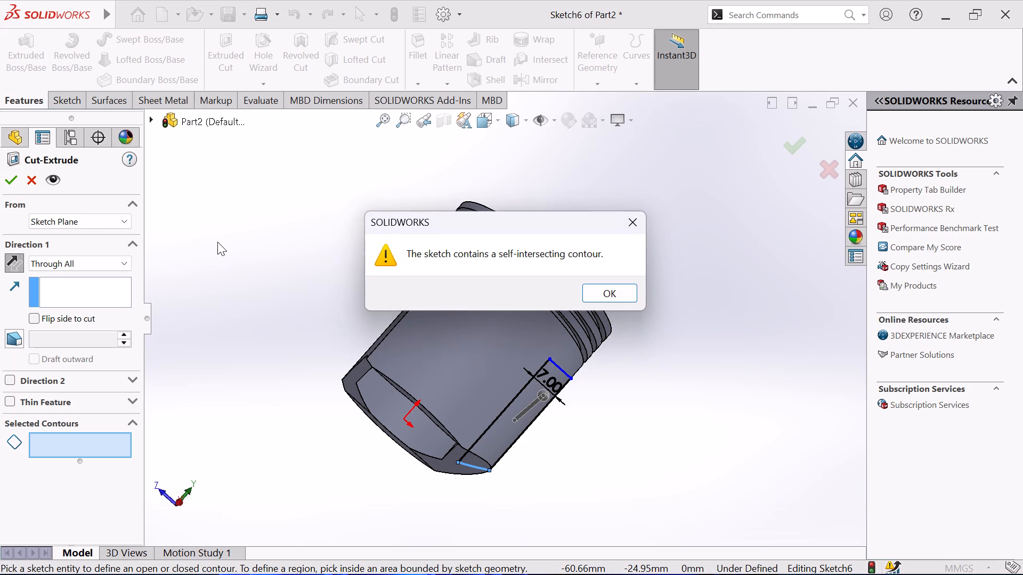
pyautogui.moveTo(217, 242); pyautogui.dragTo(212, 243, button='middle')
pyautogui.click(611, 298)
# Set the cut's Direction 1 end condition to Through All - Both and try to apply the cut.
pyautogui.moveTo(312, 242); pyautogui.dragTo(282, 246, button='middle')
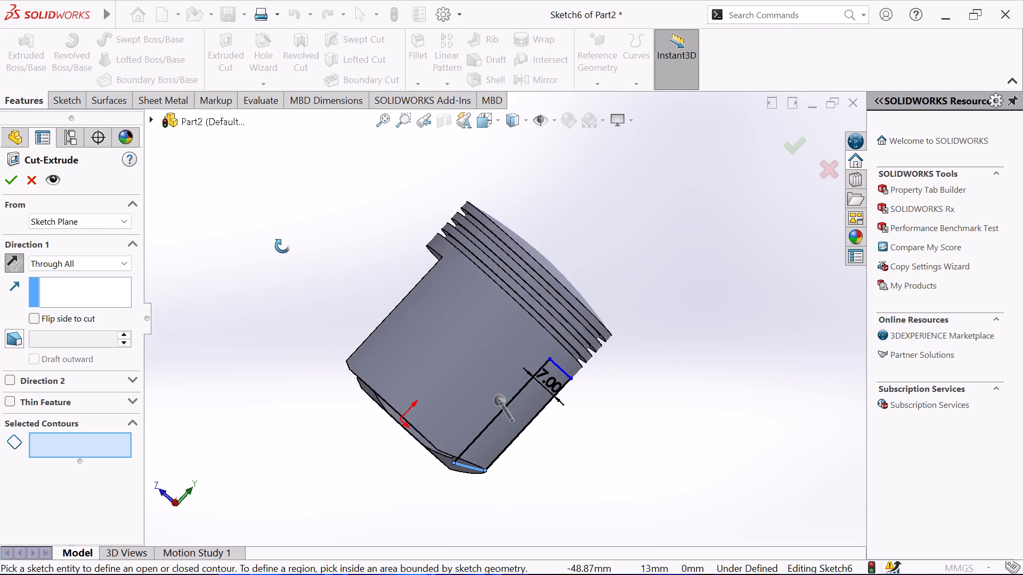
pyautogui.moveTo(282, 246); pyautogui.dragTo(272, 200, button='middle')
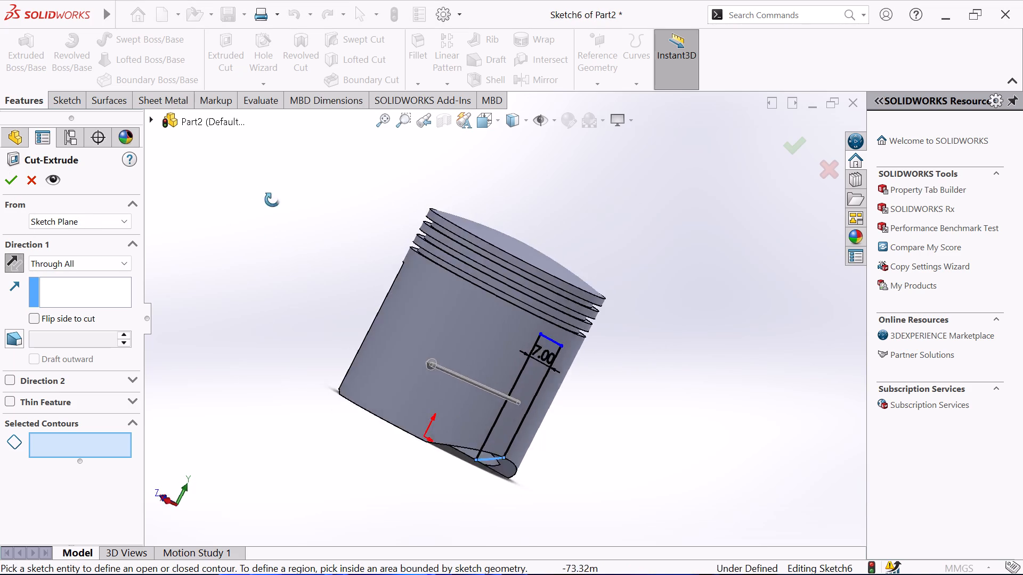
pyautogui.moveTo(272, 200); pyautogui.dragTo(308, 282, button='middle')
pyautogui.click(124, 262)
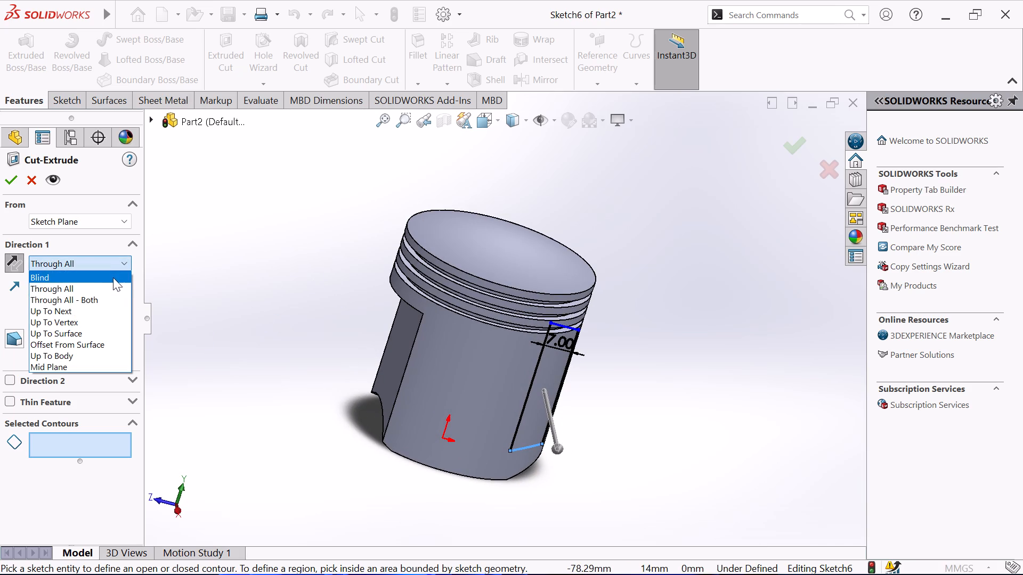
pyautogui.click(108, 297)
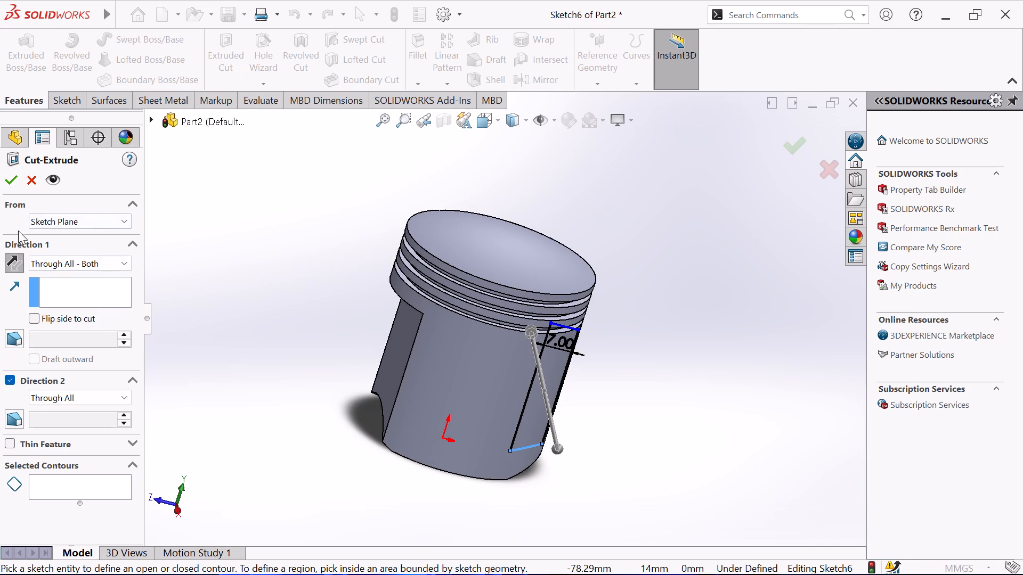
pyautogui.click(15, 187)
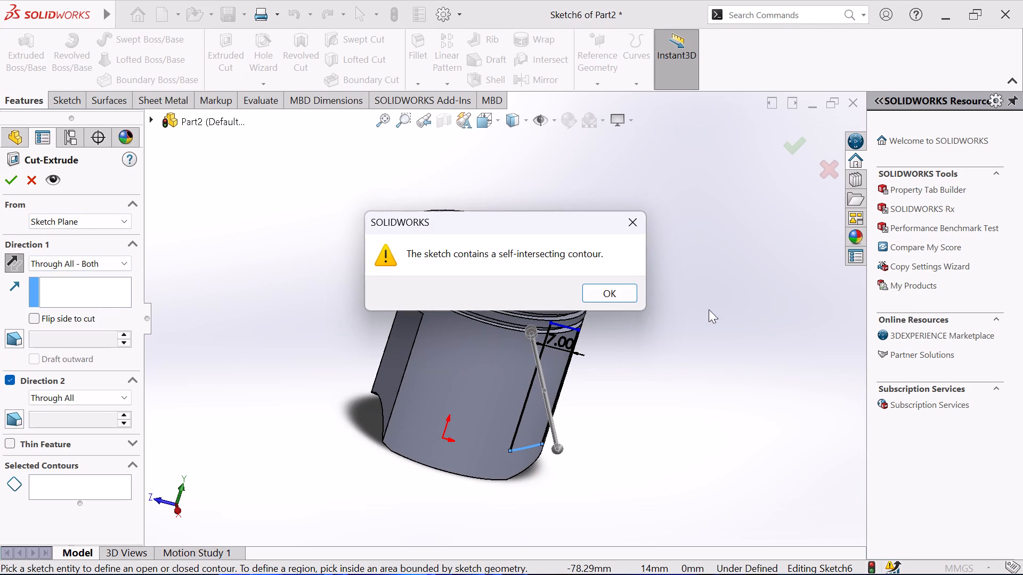
pyautogui.click(633, 302)
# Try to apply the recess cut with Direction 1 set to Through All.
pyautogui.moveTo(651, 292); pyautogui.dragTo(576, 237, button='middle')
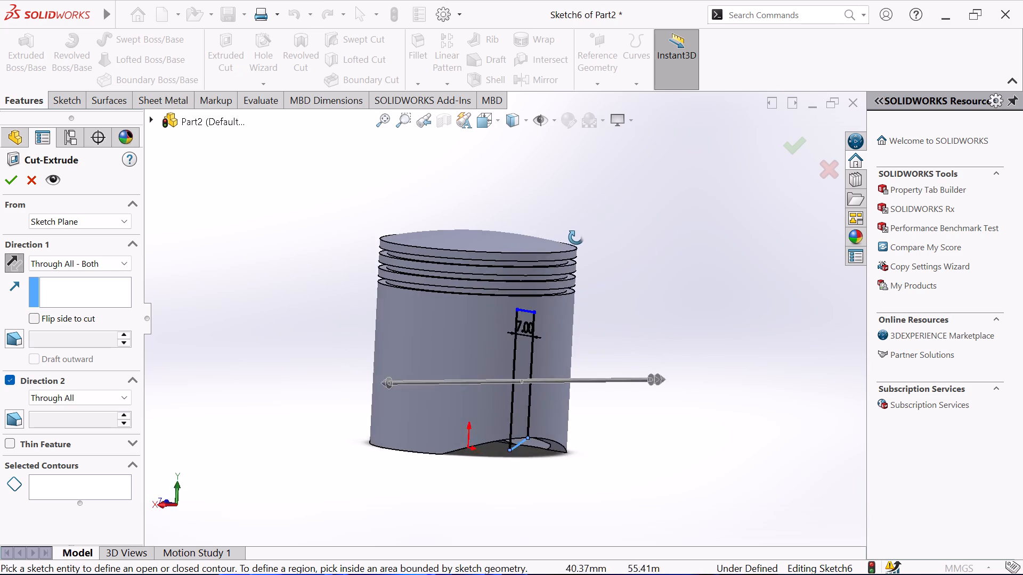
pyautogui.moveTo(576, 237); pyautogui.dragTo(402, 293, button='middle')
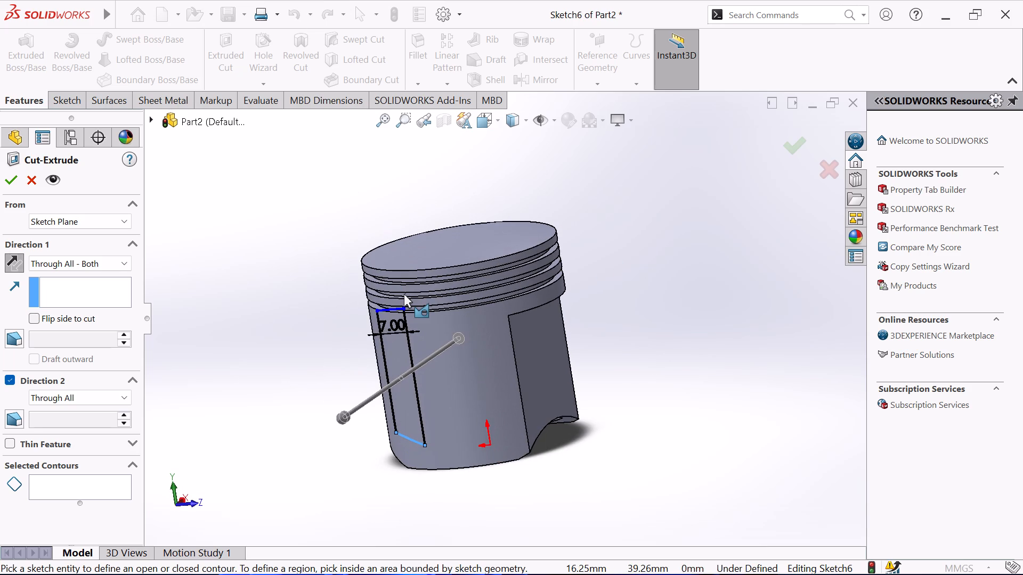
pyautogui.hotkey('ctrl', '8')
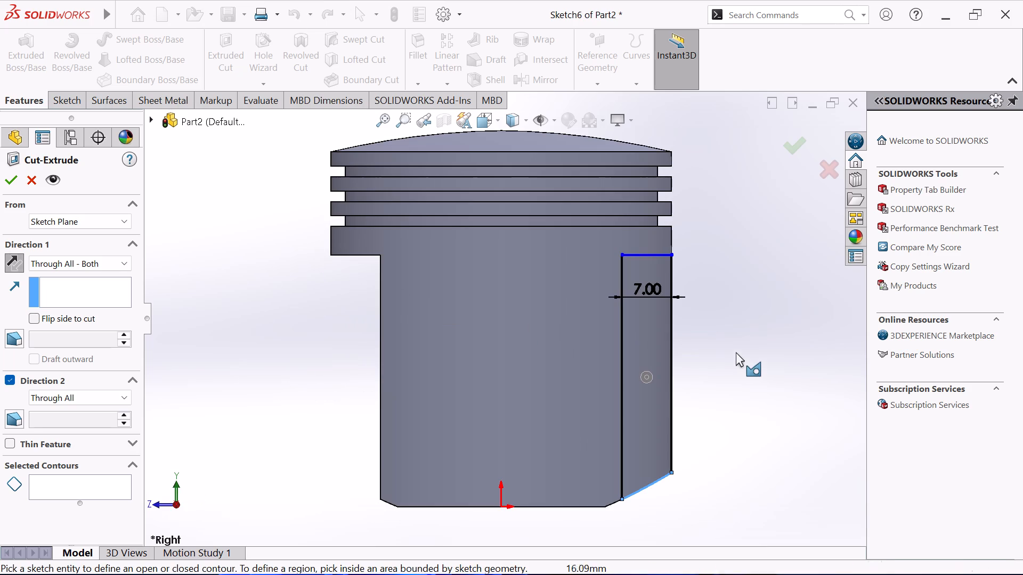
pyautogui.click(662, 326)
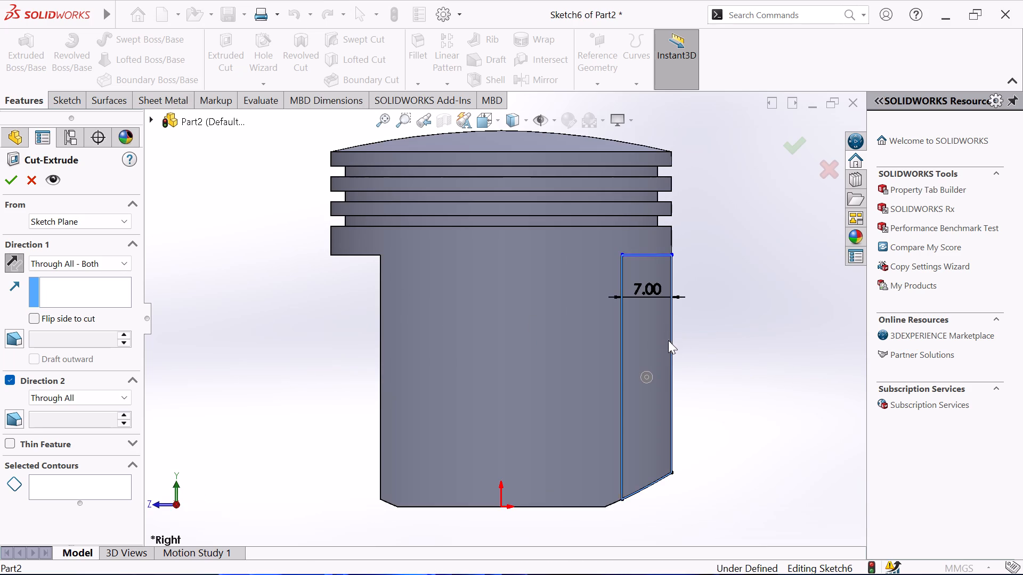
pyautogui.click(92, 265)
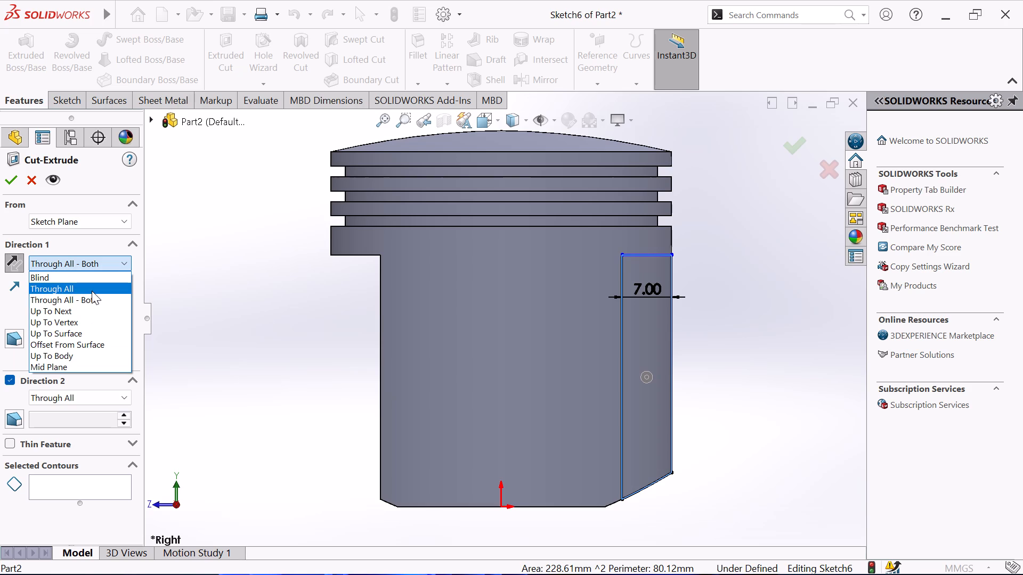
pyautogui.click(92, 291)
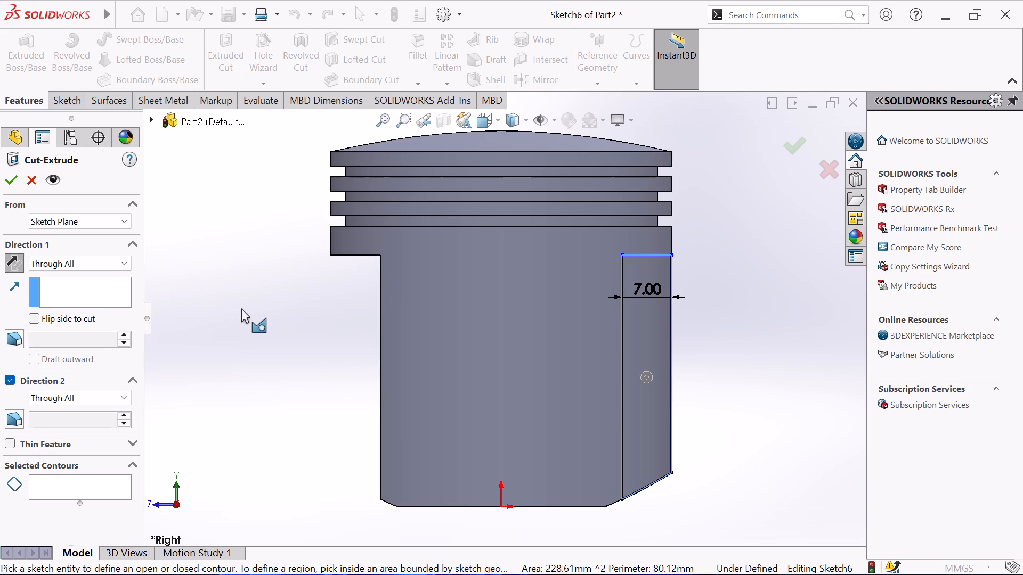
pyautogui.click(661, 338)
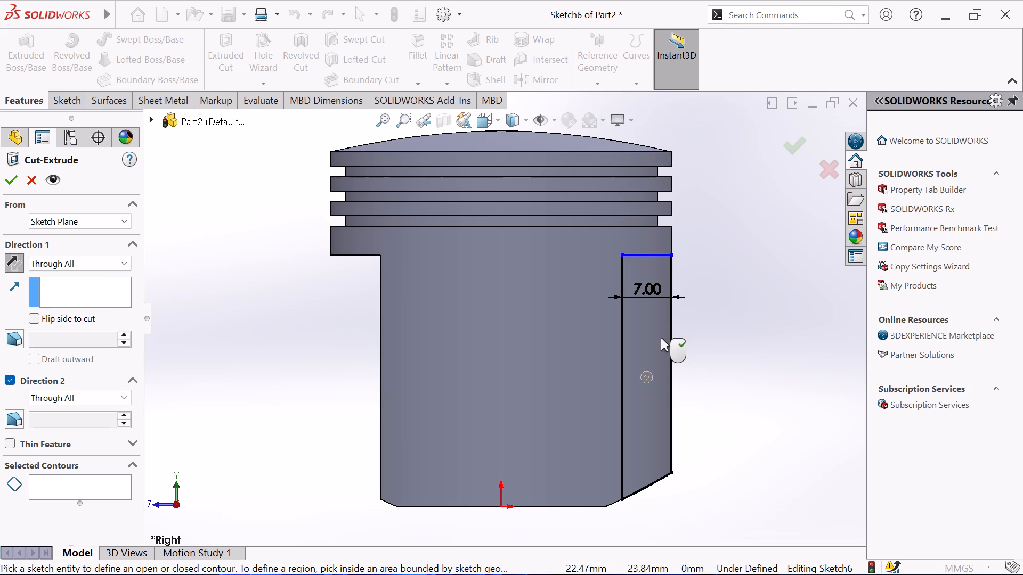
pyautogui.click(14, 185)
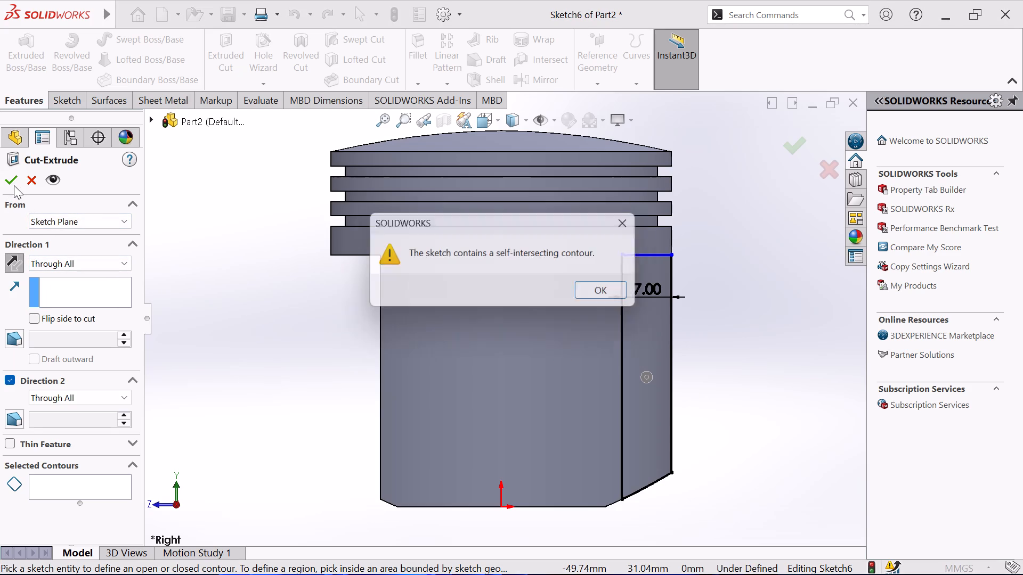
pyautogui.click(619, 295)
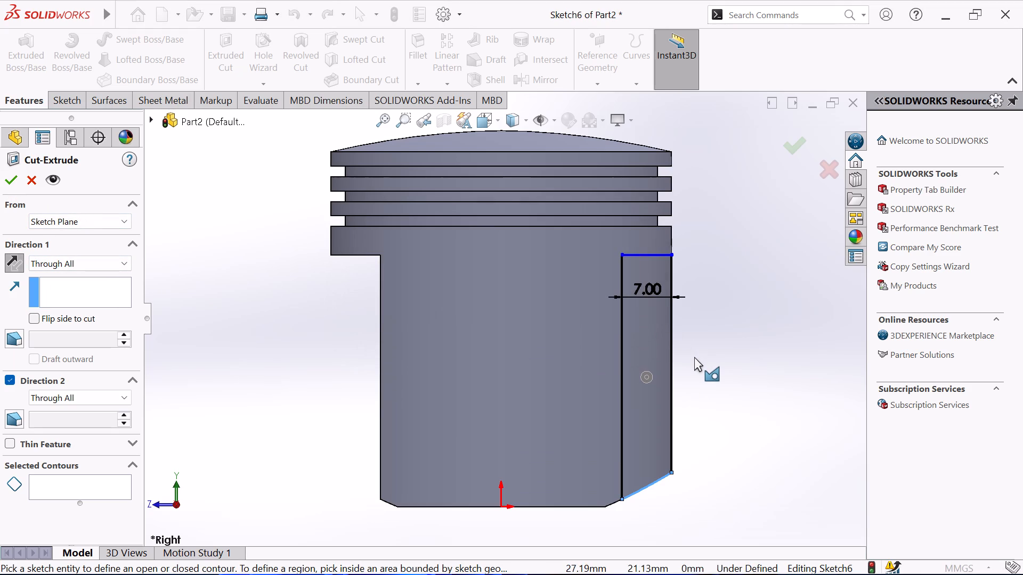
# Cut the closed sketch region beside the skirt, using Blind 37 mm for Direction 1 and Through All for Direction 2.
pyautogui.moveTo(709, 352); pyautogui.dragTo(715, 399, button='middle')
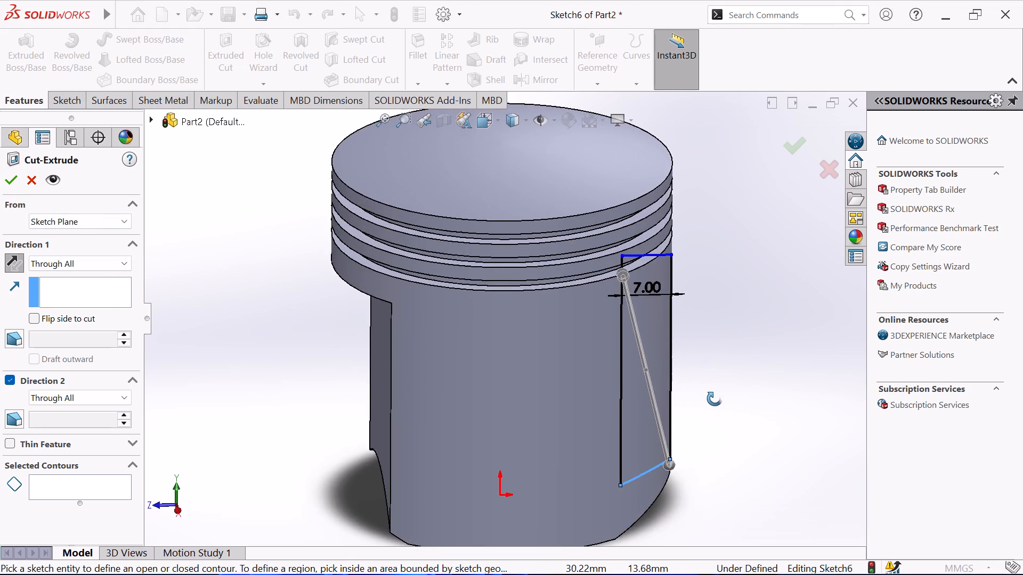
pyautogui.moveTo(715, 399); pyautogui.dragTo(707, 401, button='middle')
pyautogui.click(120, 270)
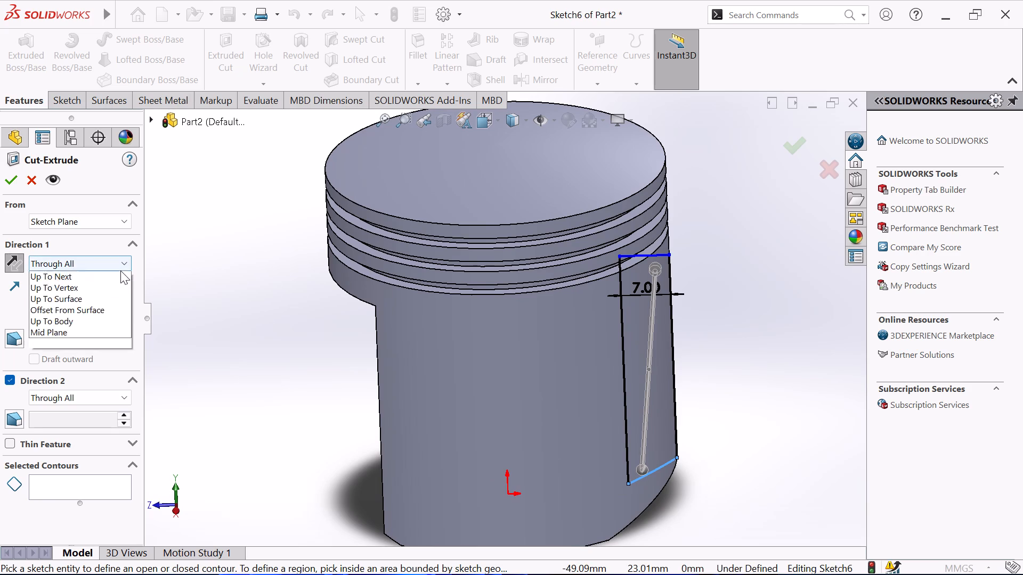
pyautogui.click(110, 287)
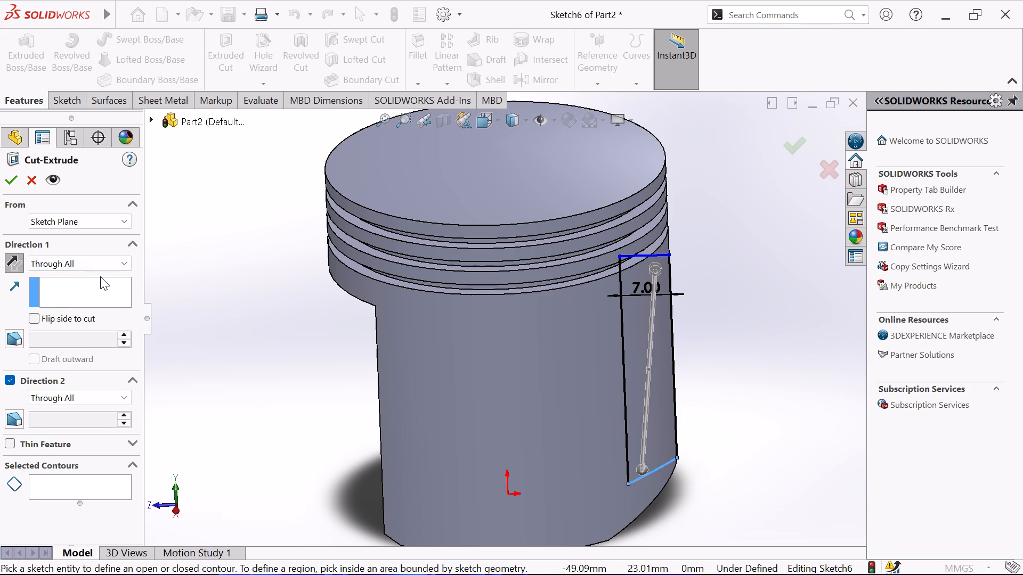
pyautogui.click(105, 270)
pyautogui.click(99, 282)
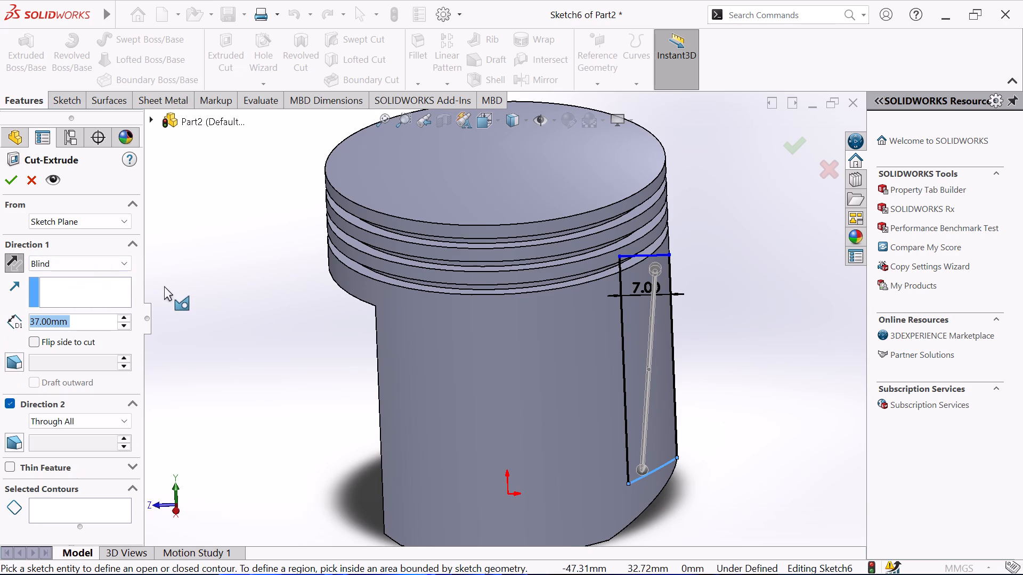
pyautogui.moveTo(209, 274); pyautogui.dragTo(226, 241, button='middle')
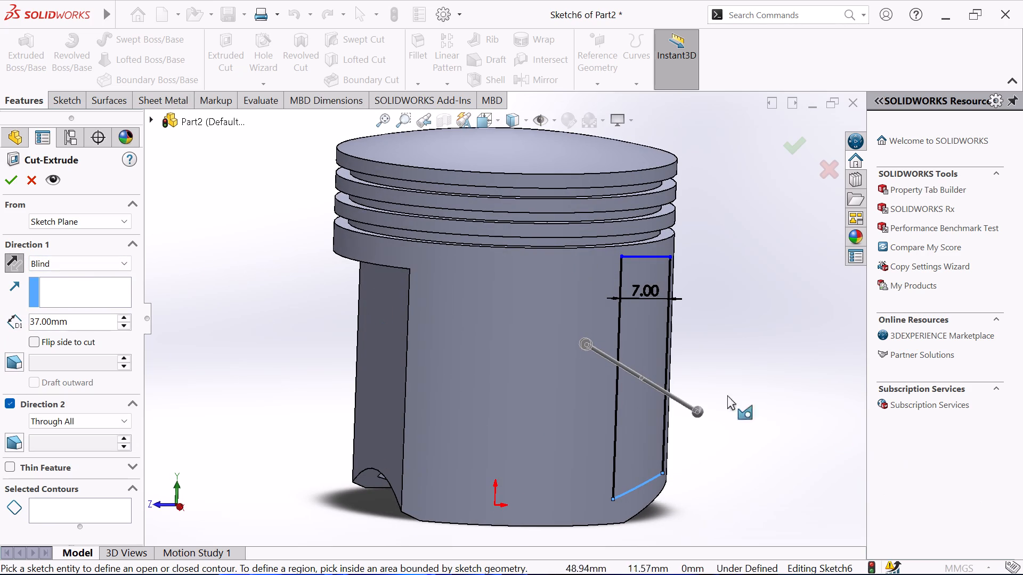
pyautogui.click(660, 358)
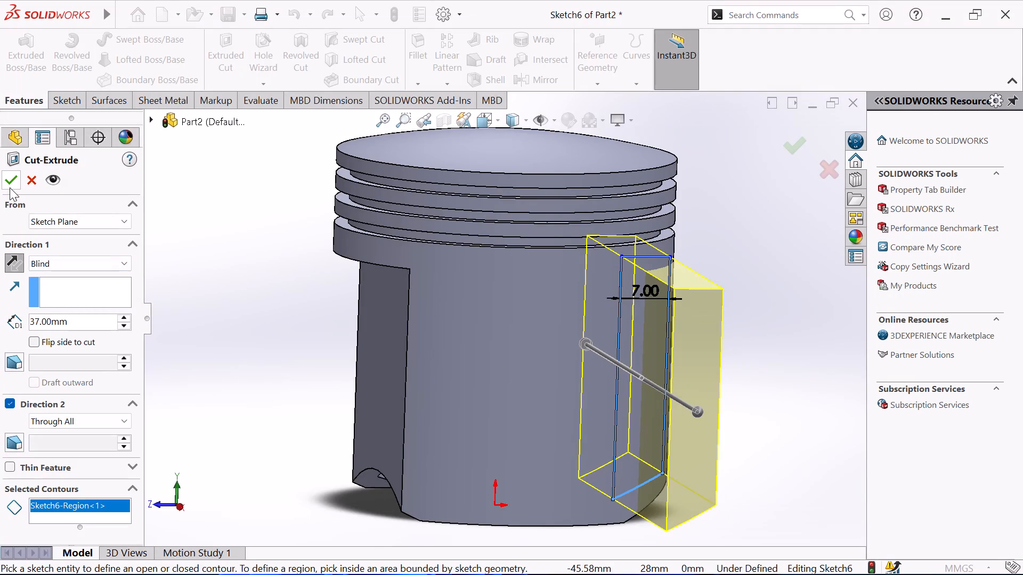
pyautogui.click(10, 187)
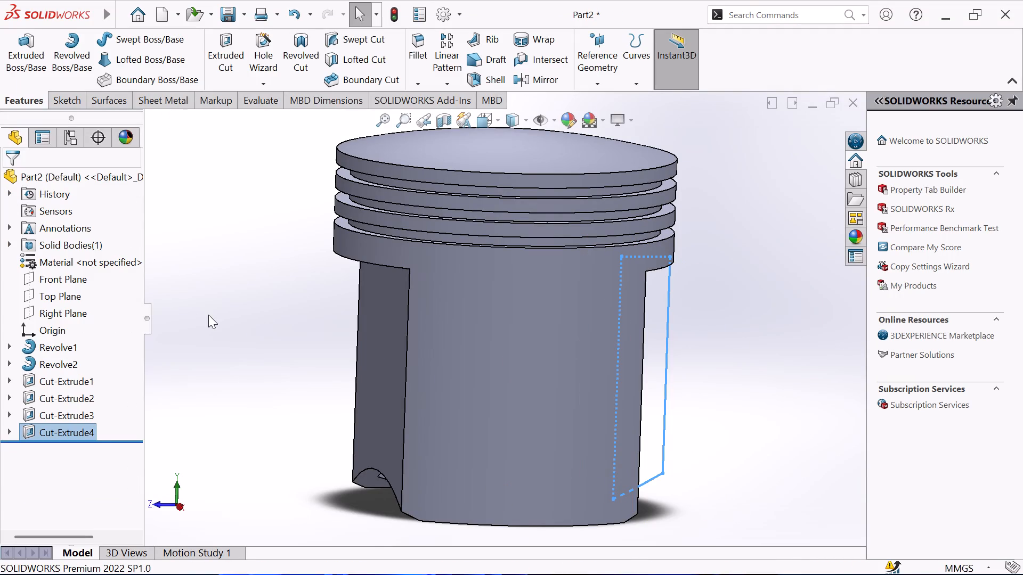
# Examine the two opposite side recesses and the skirt's underside from several angles.
pyautogui.click(210, 315)
pyautogui.moveTo(208, 310); pyautogui.dragTo(164, 291, button='middle')
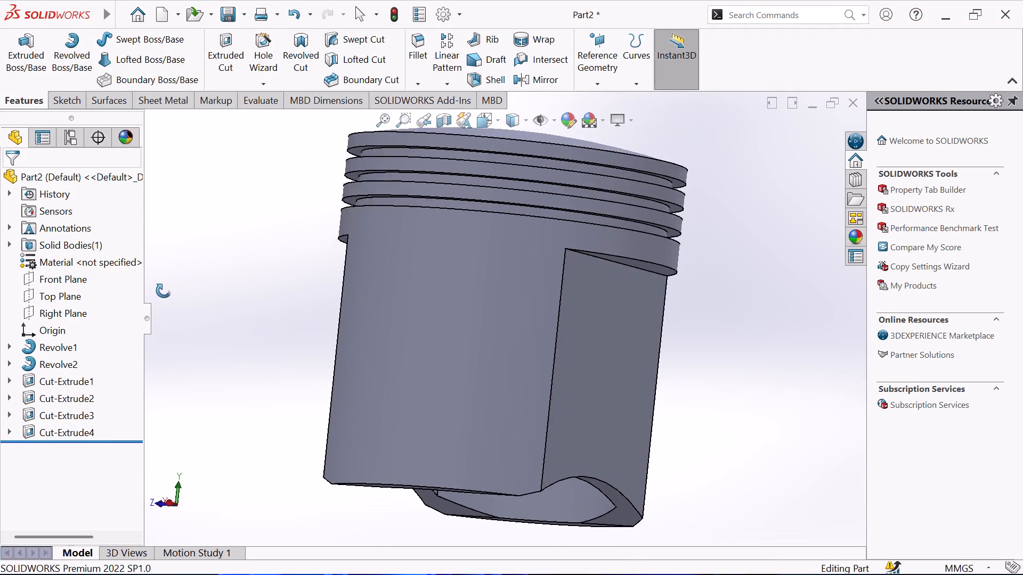
pyautogui.moveTo(164, 291); pyautogui.dragTo(202, 198, button='middle')
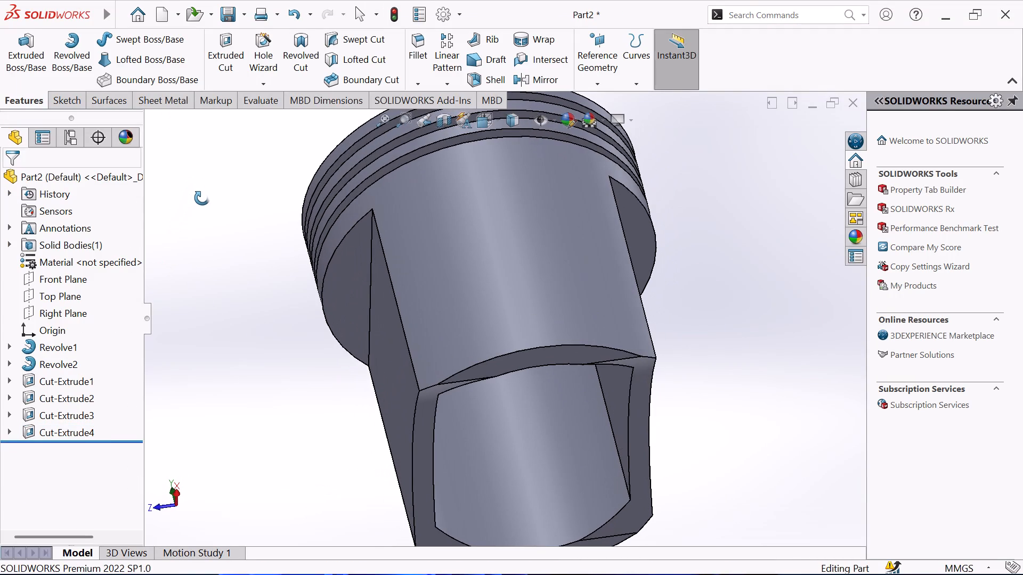
pyautogui.moveTo(202, 198); pyautogui.dragTo(202, 224, button='middle')
pyautogui.middleClick(201, 229)
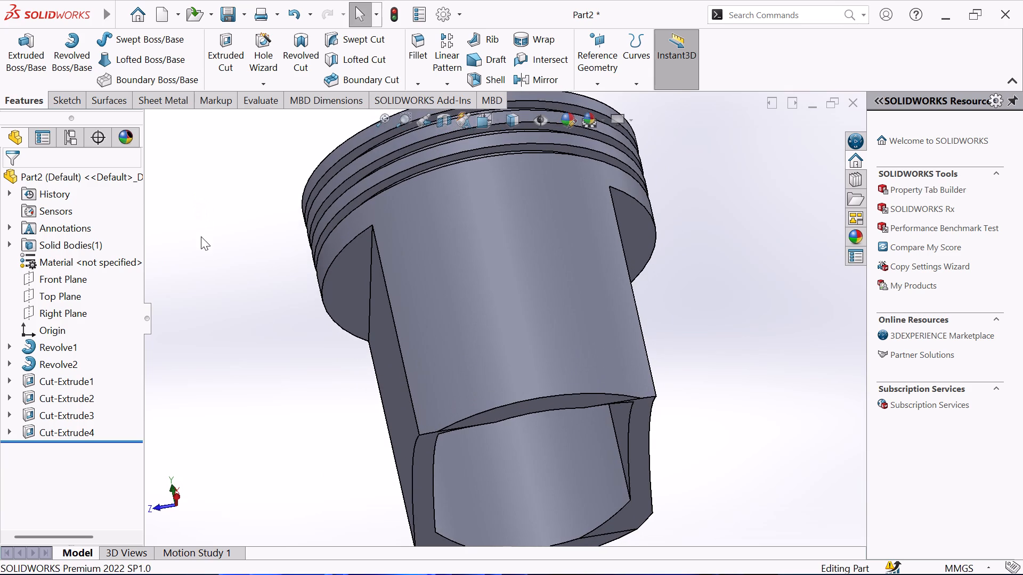
pyautogui.hotkey('ctrl', '8')
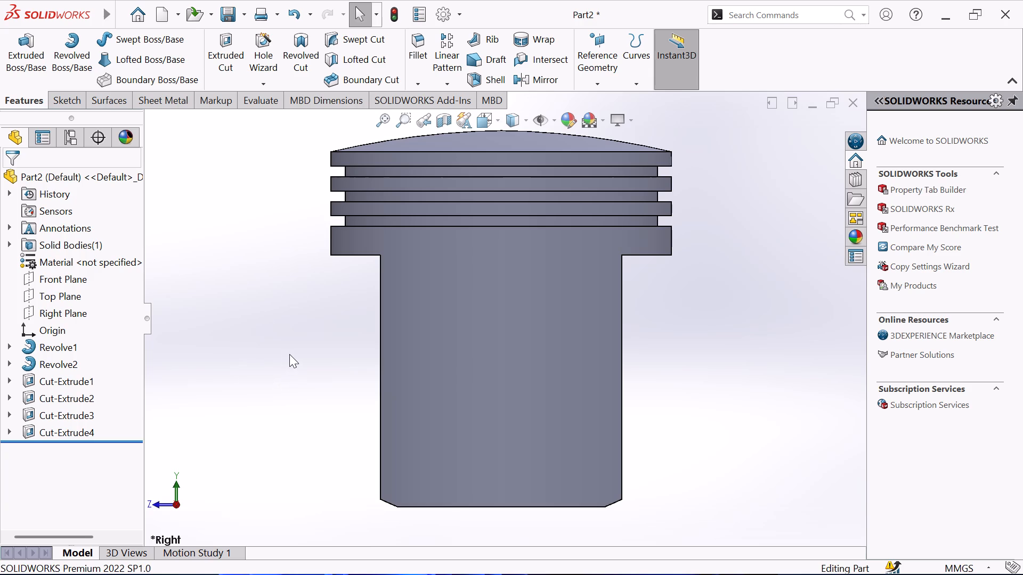
pyautogui.moveTo(290, 354); pyautogui.dragTo(315, 317, button='middle')
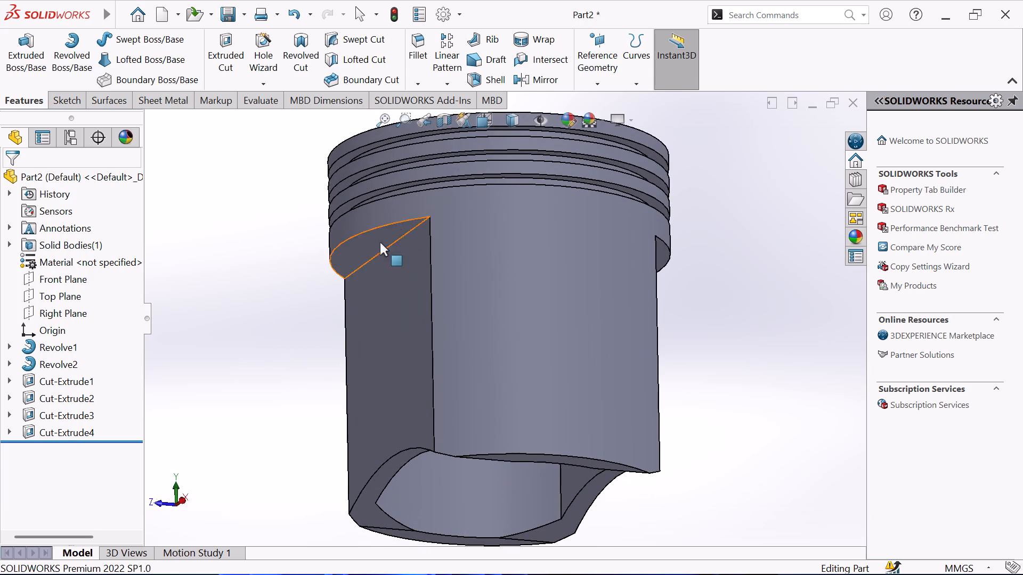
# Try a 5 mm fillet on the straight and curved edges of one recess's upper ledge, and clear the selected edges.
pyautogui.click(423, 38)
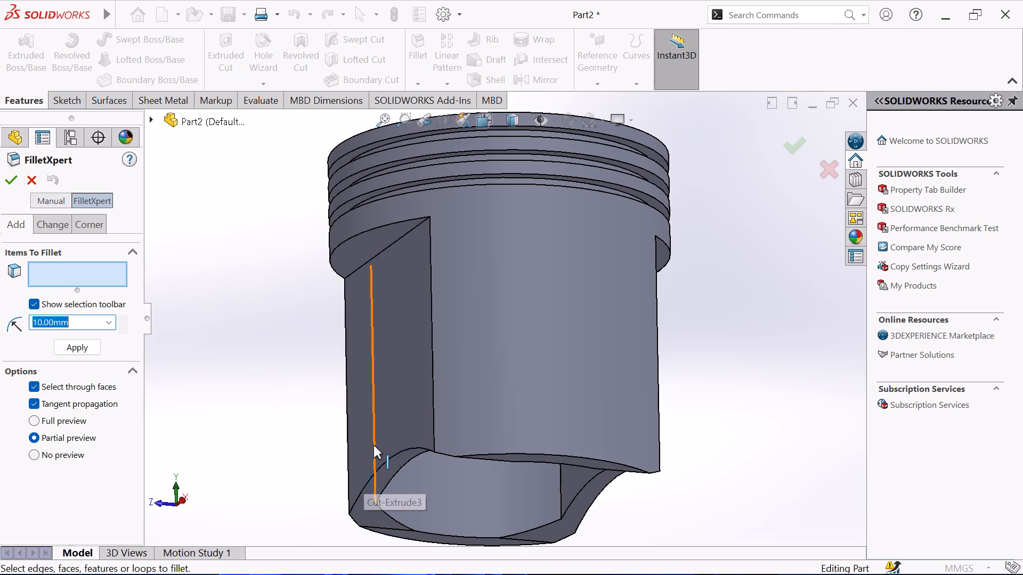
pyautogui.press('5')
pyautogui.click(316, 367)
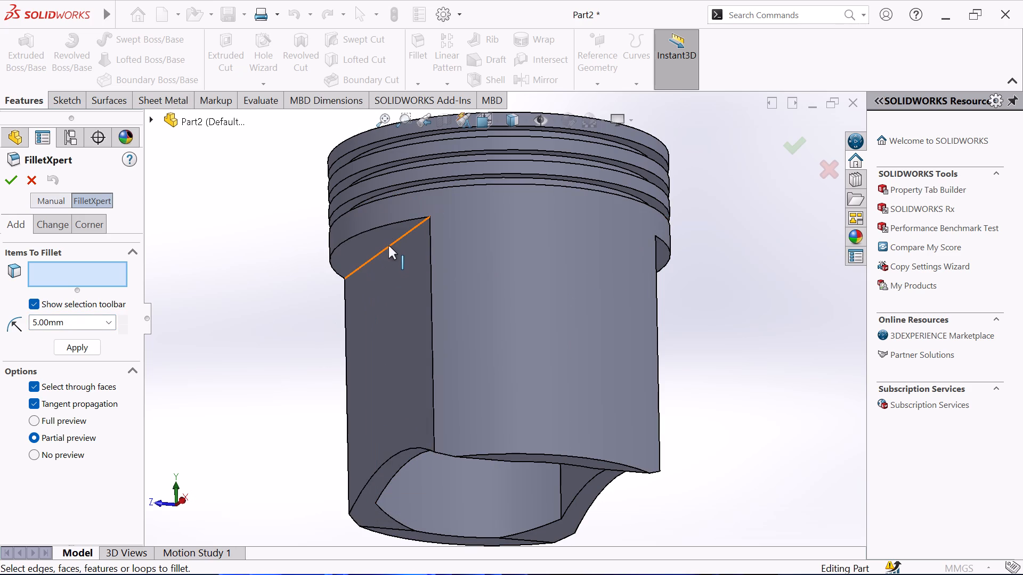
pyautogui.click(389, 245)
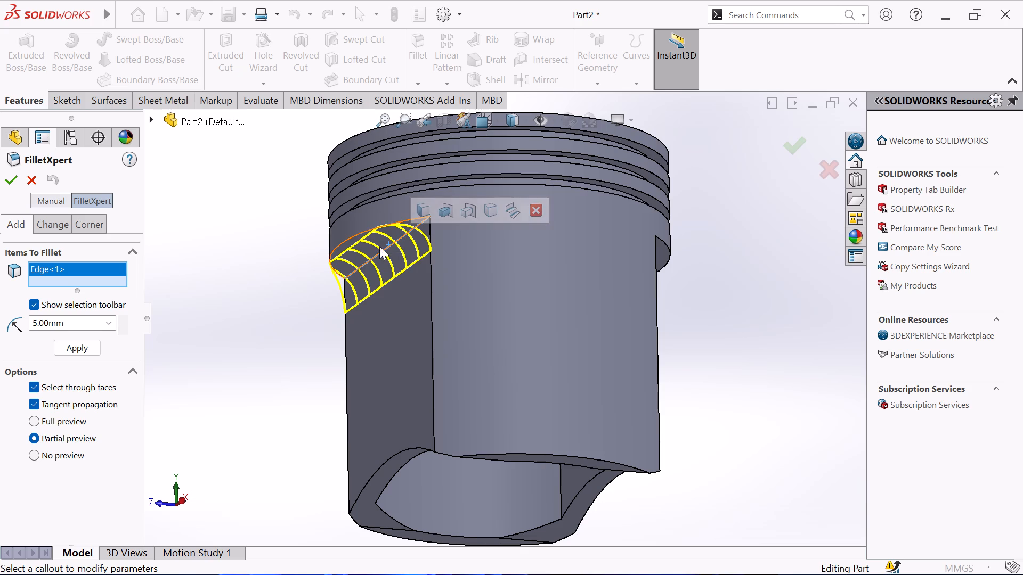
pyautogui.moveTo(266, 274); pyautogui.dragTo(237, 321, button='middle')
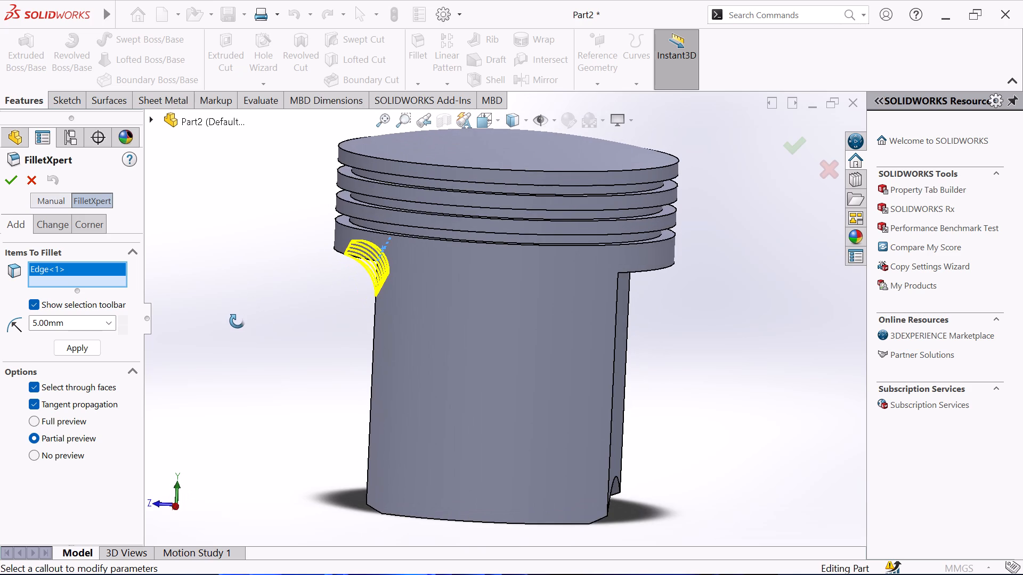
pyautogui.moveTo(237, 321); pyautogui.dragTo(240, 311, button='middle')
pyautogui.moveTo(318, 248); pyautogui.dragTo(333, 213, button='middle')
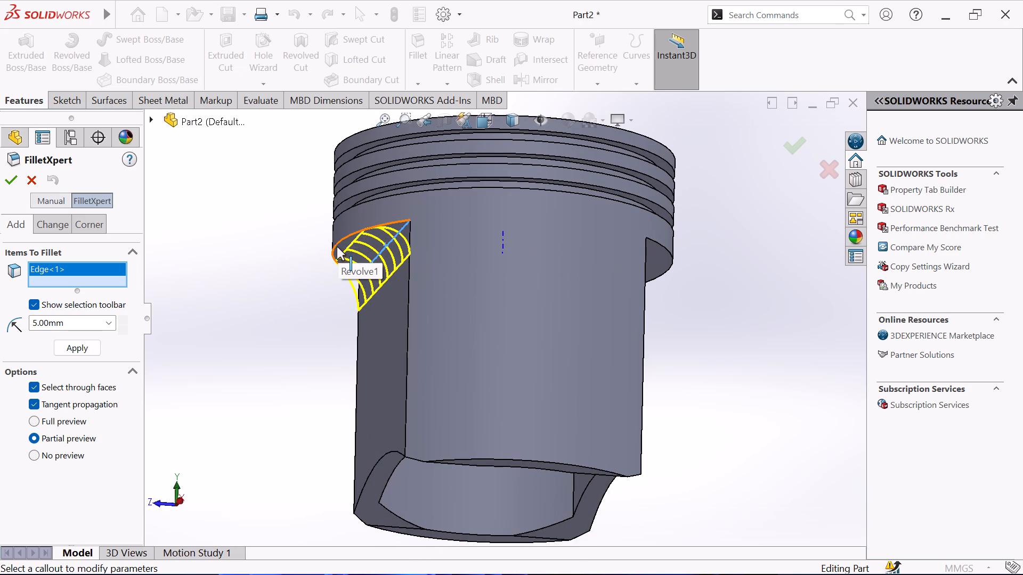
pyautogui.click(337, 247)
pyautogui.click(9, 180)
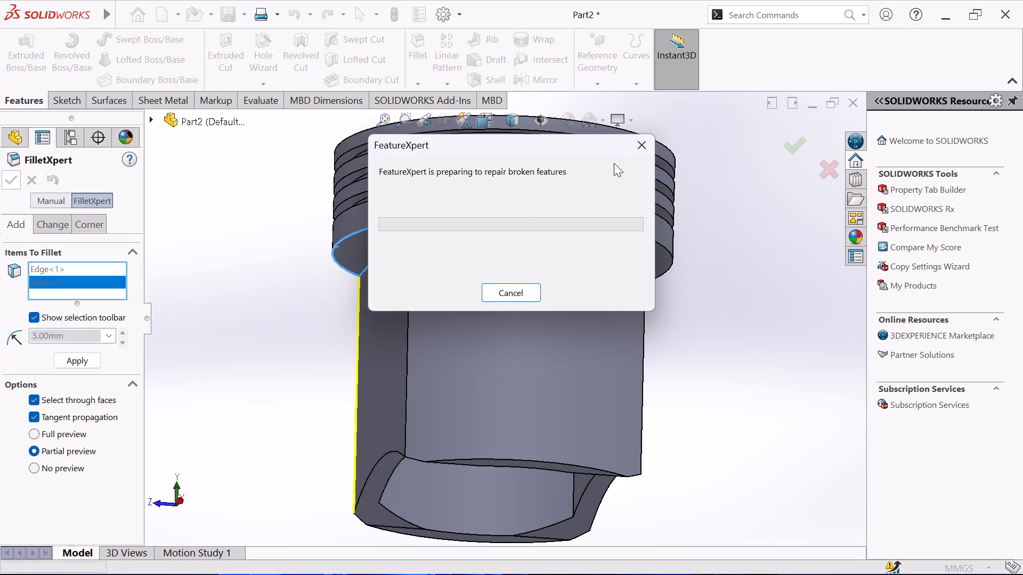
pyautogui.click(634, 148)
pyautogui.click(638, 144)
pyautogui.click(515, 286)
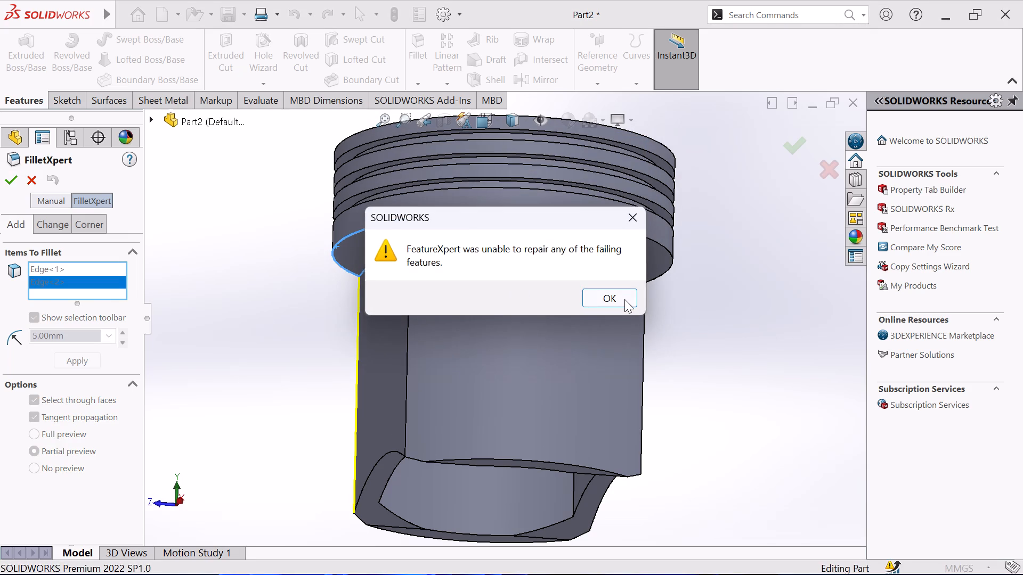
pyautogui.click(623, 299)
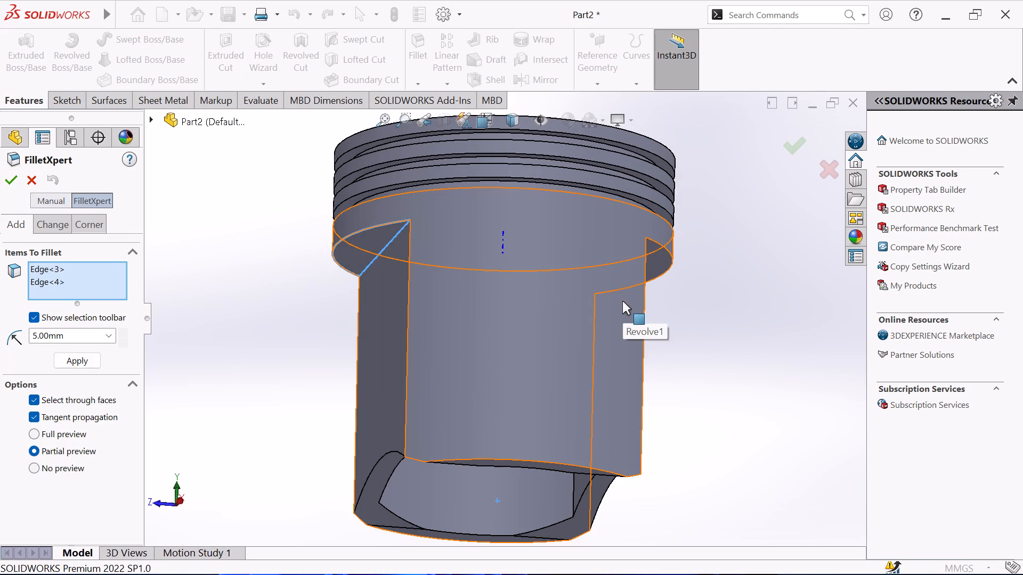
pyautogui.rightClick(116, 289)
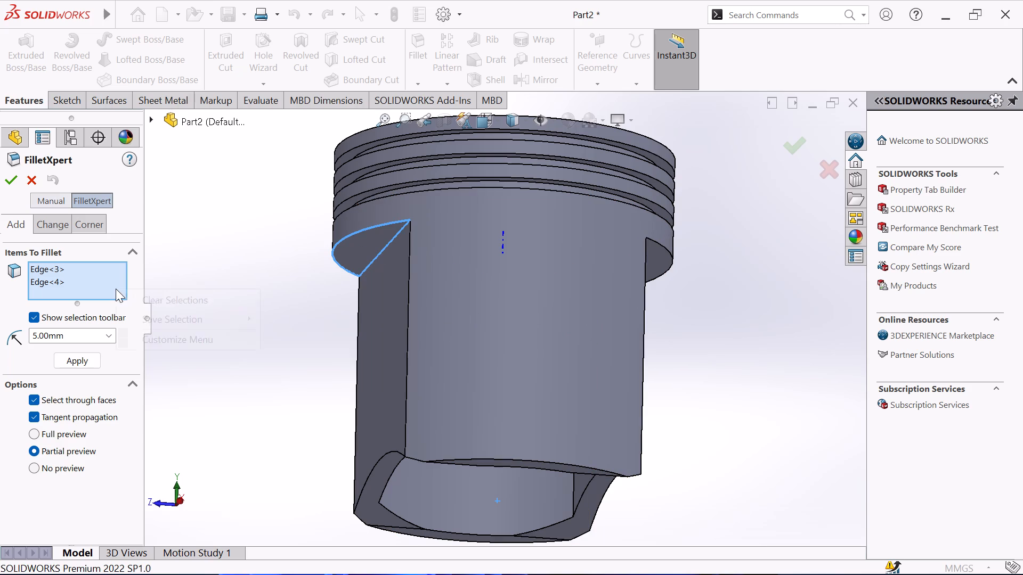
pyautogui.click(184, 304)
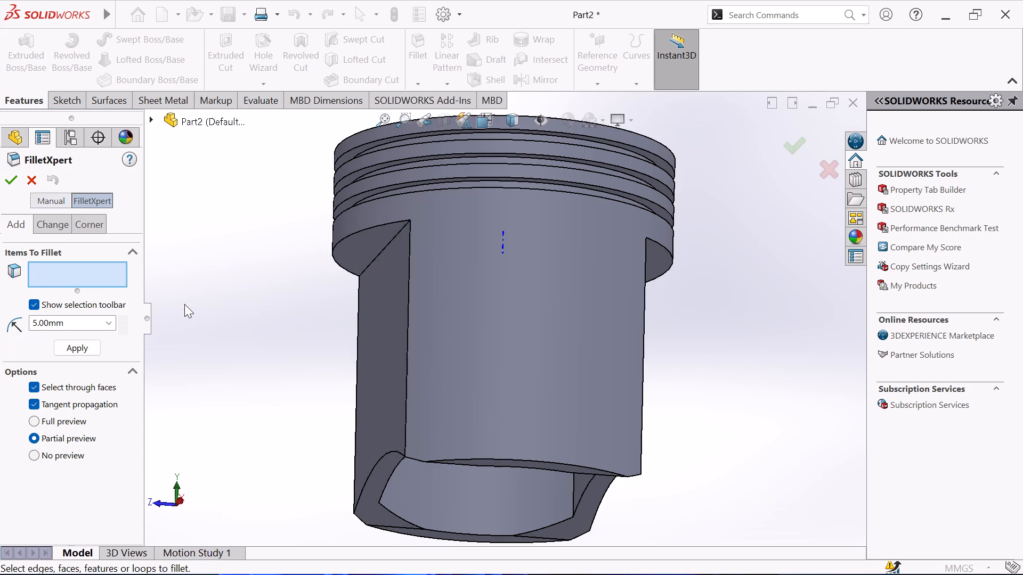
# Fillet the straight inner edge and curved outer edge of the same recess ledge with a 1 mm radius.
pyautogui.doubleClick(87, 321)
pyautogui.press('1')
pyautogui.click(321, 315)
pyautogui.click(400, 232)
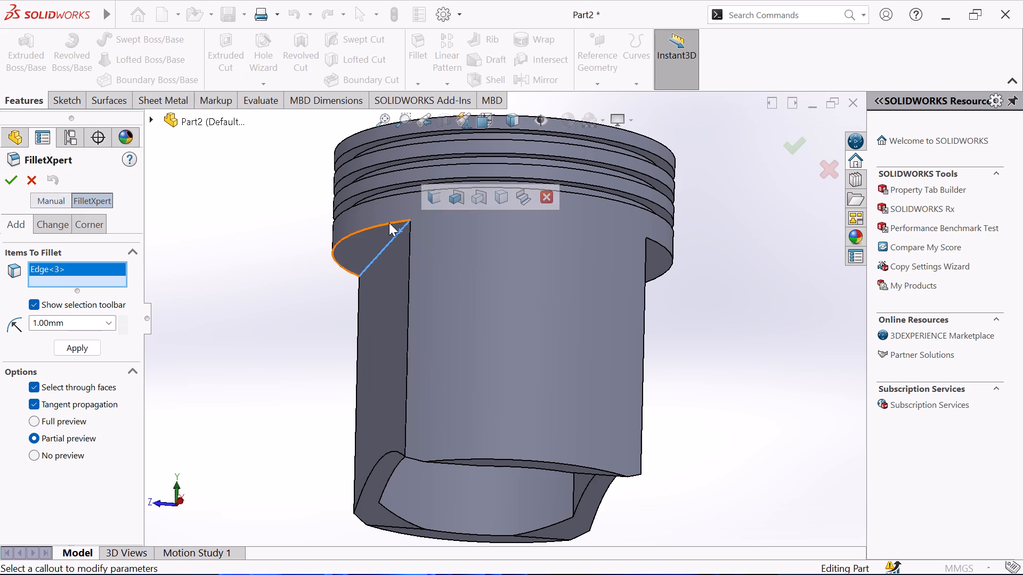
pyautogui.click(386, 224)
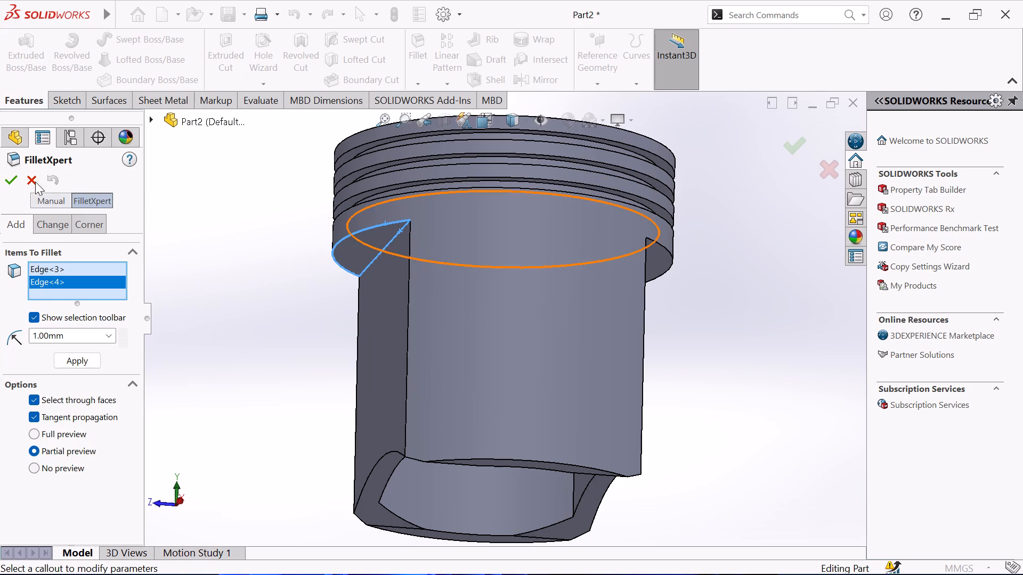
pyautogui.click(9, 176)
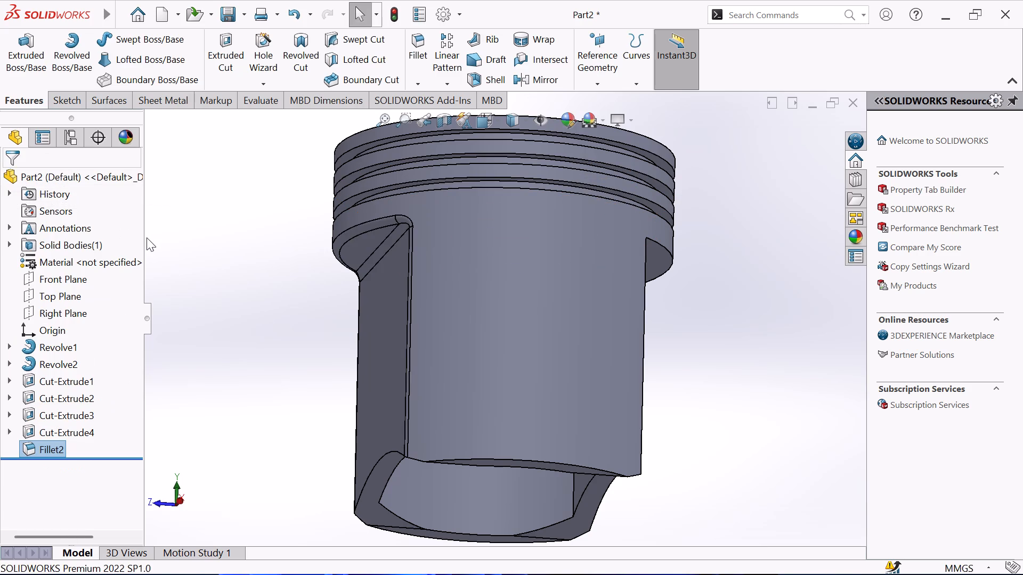
# Fillet the straight inner edge and curved outer edge of the opposite recess's upper ledge with a 1 mm radius.
pyautogui.moveTo(158, 237); pyautogui.dragTo(165, 268, button='middle')
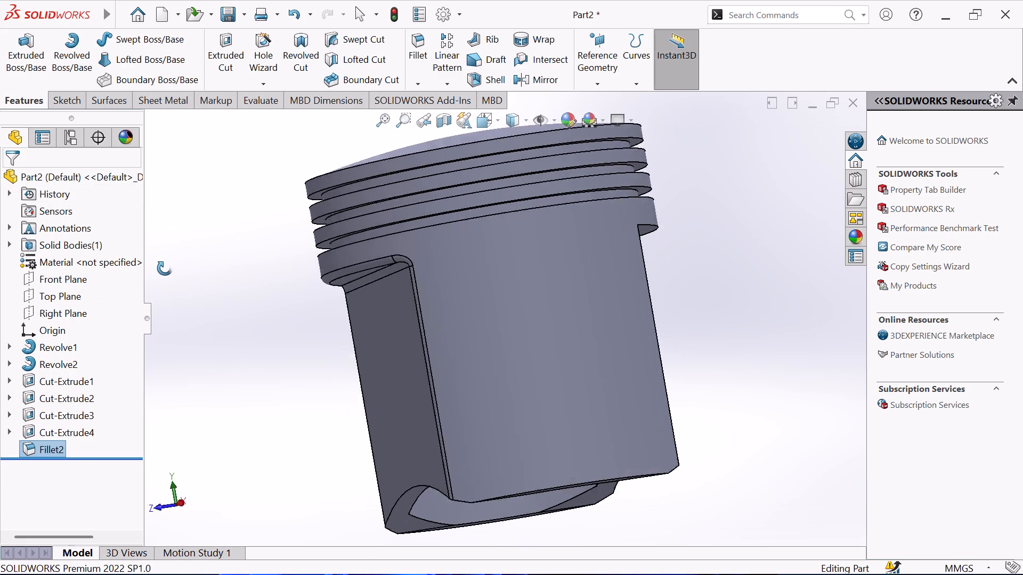
pyautogui.moveTo(165, 268); pyautogui.dragTo(131, 247, button='middle')
pyautogui.moveTo(205, 253); pyautogui.dragTo(205, 257, button='middle')
pyautogui.scroll(-1, 205, 254)
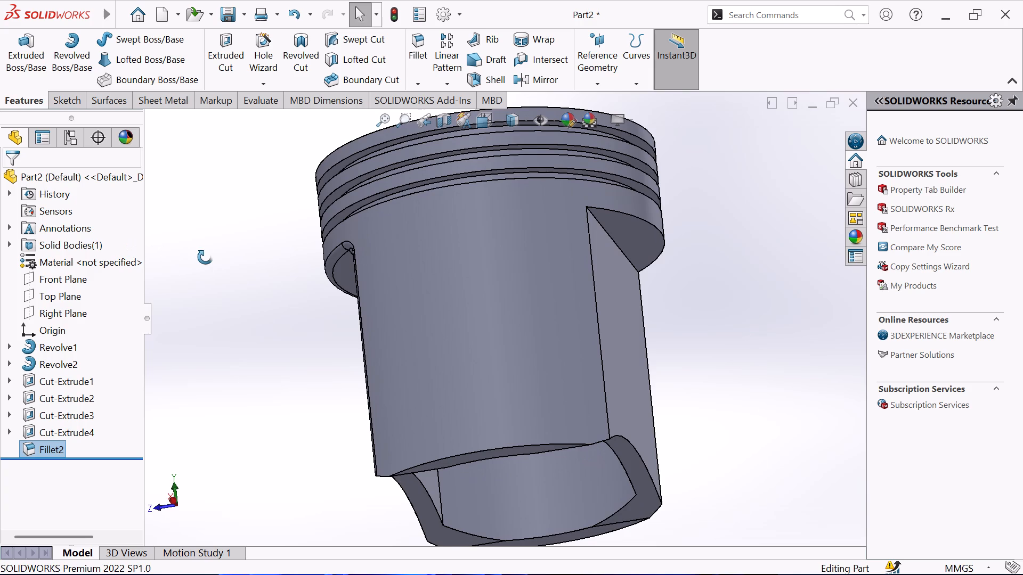
pyautogui.moveTo(205, 257); pyautogui.dragTo(203, 260, button='middle')
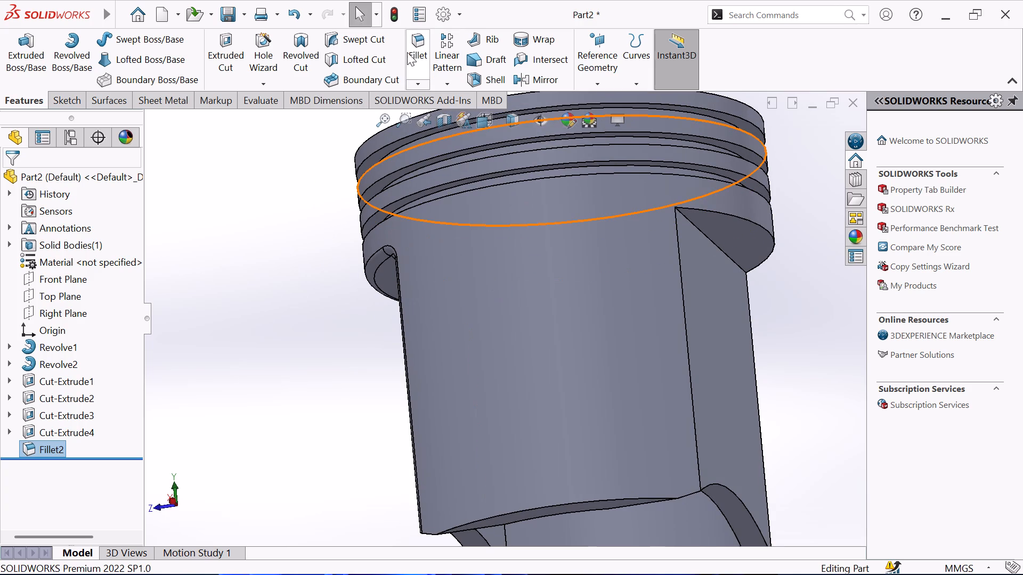
pyautogui.click(408, 52)
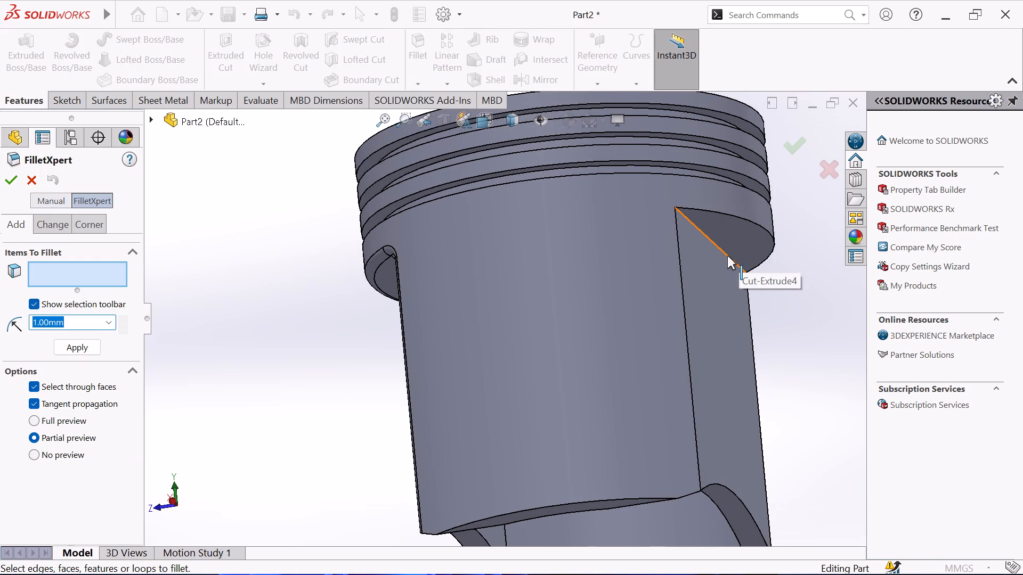
pyautogui.click(727, 256)
pyautogui.click(736, 218)
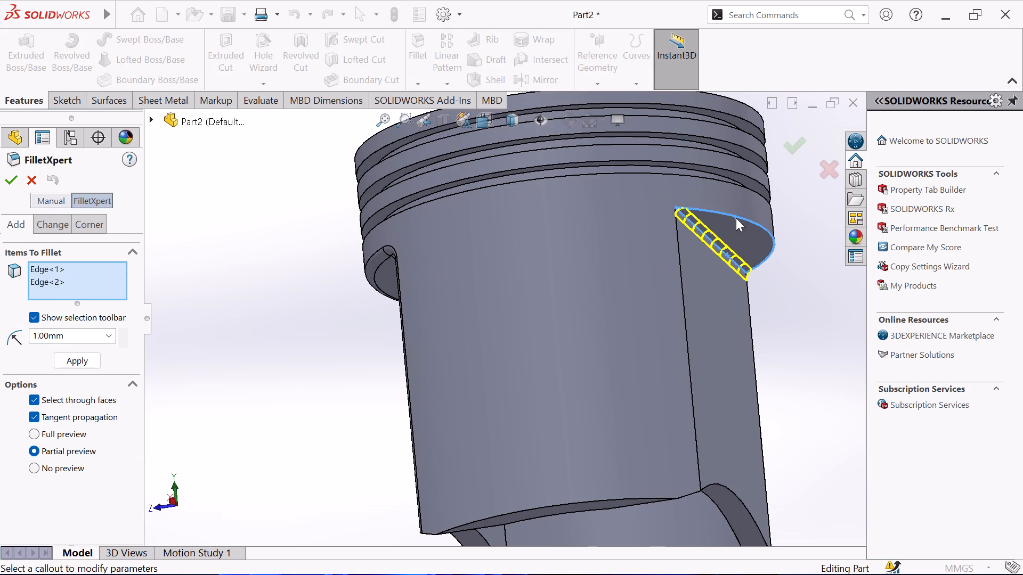
pyautogui.click(9, 180)
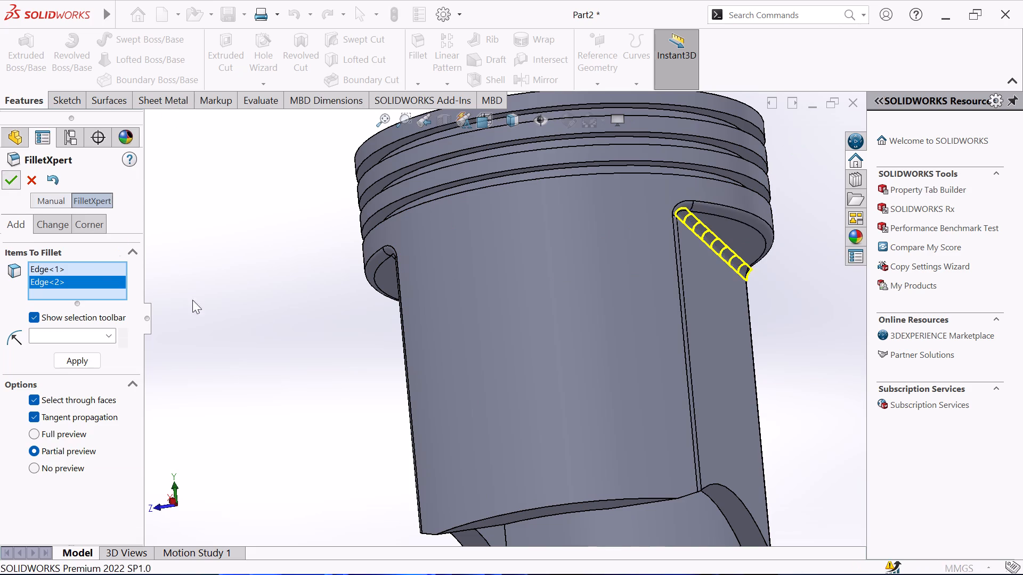
pyautogui.click(246, 330)
pyautogui.moveTo(255, 332); pyautogui.dragTo(290, 313, button='middle')
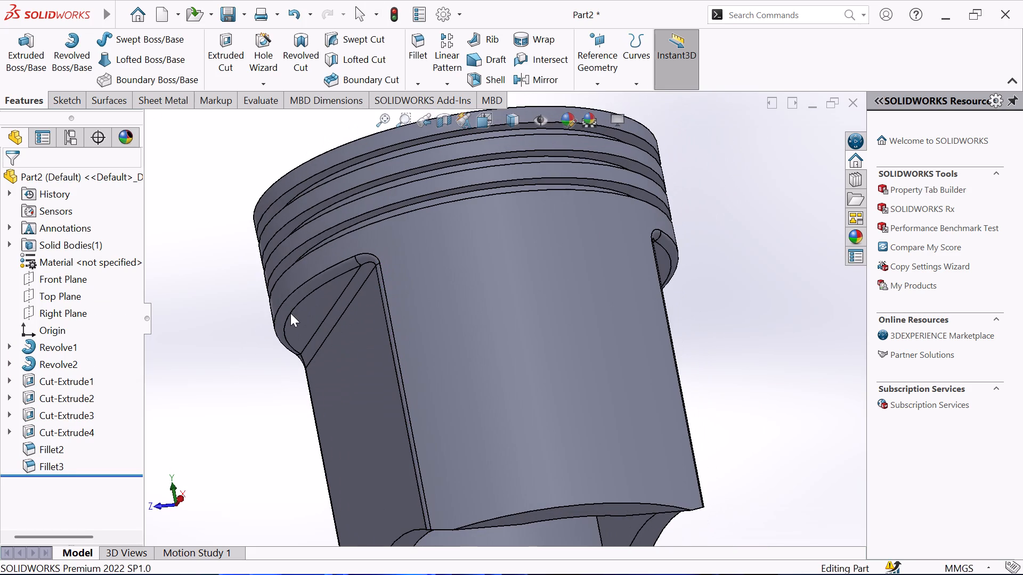
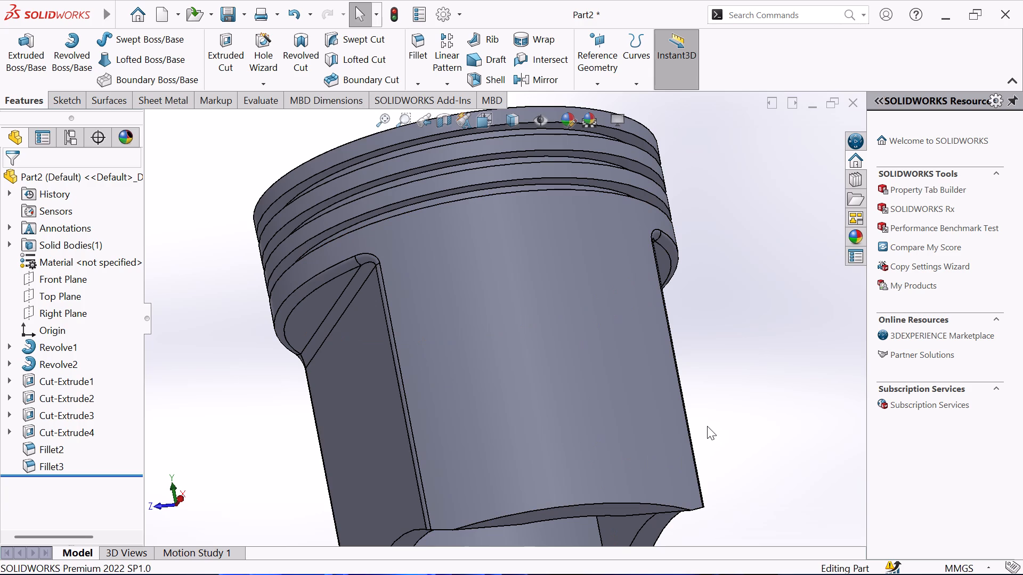
# Start a sketch on the flat face of one side recess.
pyautogui.moveTo(707, 422); pyautogui.dragTo(700, 264, button='middle')
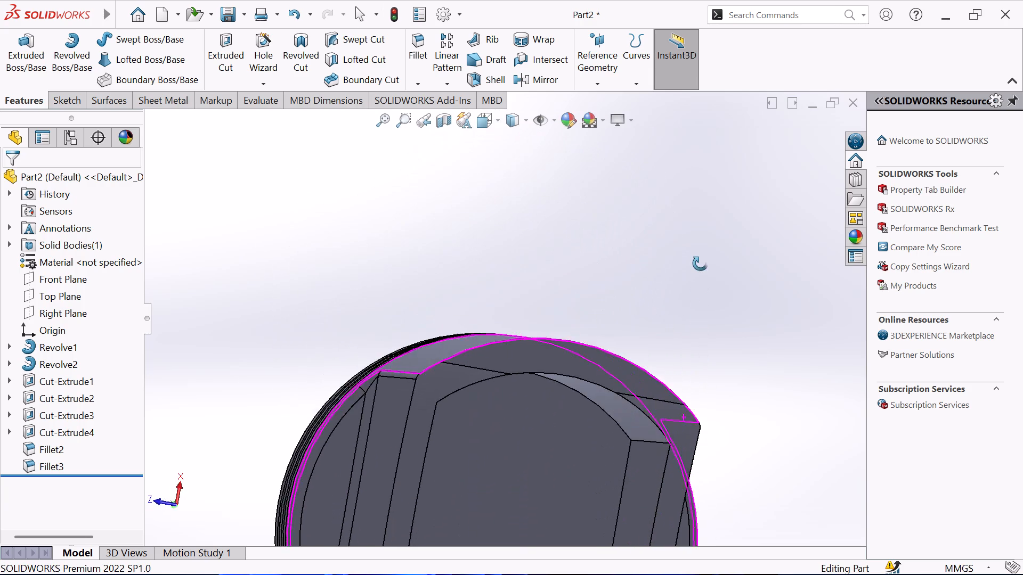
pyautogui.moveTo(700, 264); pyautogui.dragTo(700, 263, button='middle')
pyautogui.scroll(3, 636, 366)
pyautogui.moveTo(634, 307); pyautogui.dragTo(610, 521, button='middle')
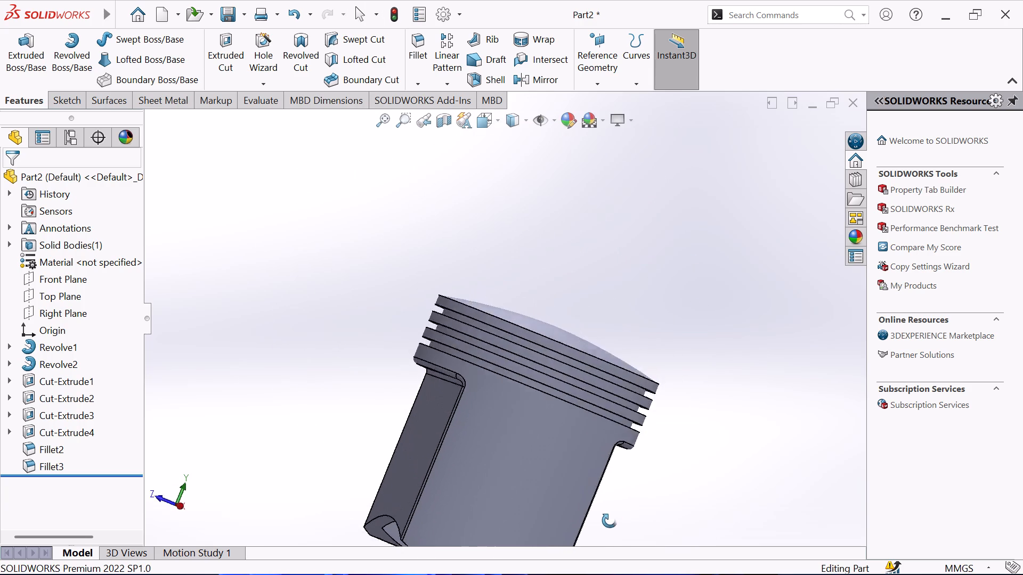
pyautogui.moveTo(610, 521); pyautogui.dragTo(610, 552, button='middle')
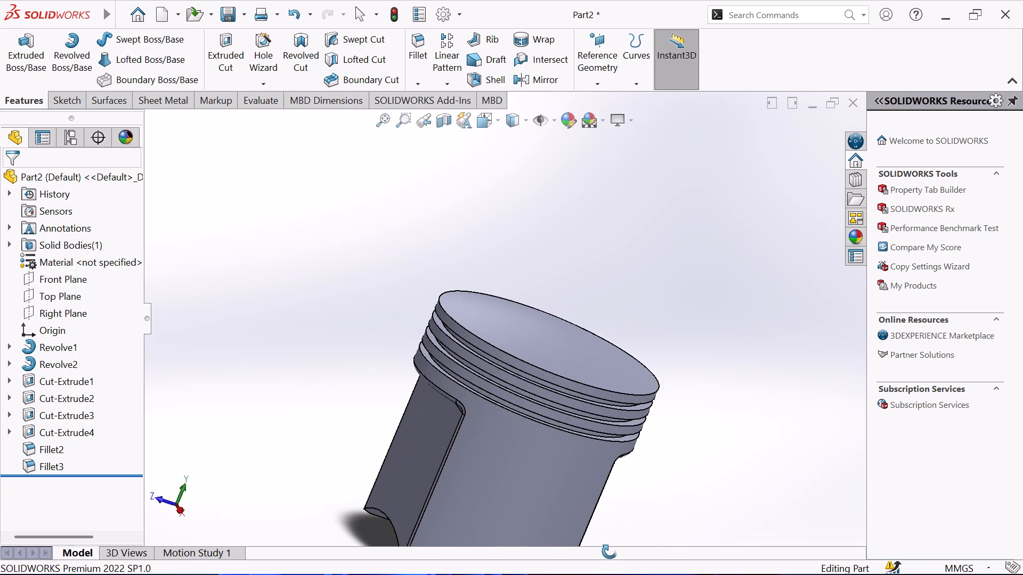
pyautogui.moveTo(610, 552); pyautogui.dragTo(610, 552, button='middle')
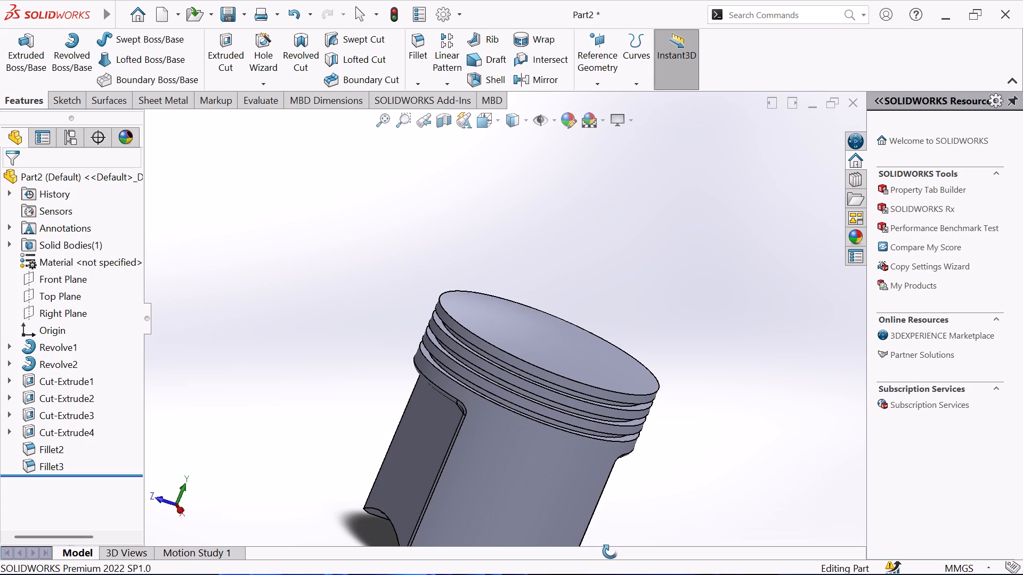
pyautogui.moveTo(610, 552); pyautogui.dragTo(647, 435, button='middle')
pyautogui.middleClick(647, 435)
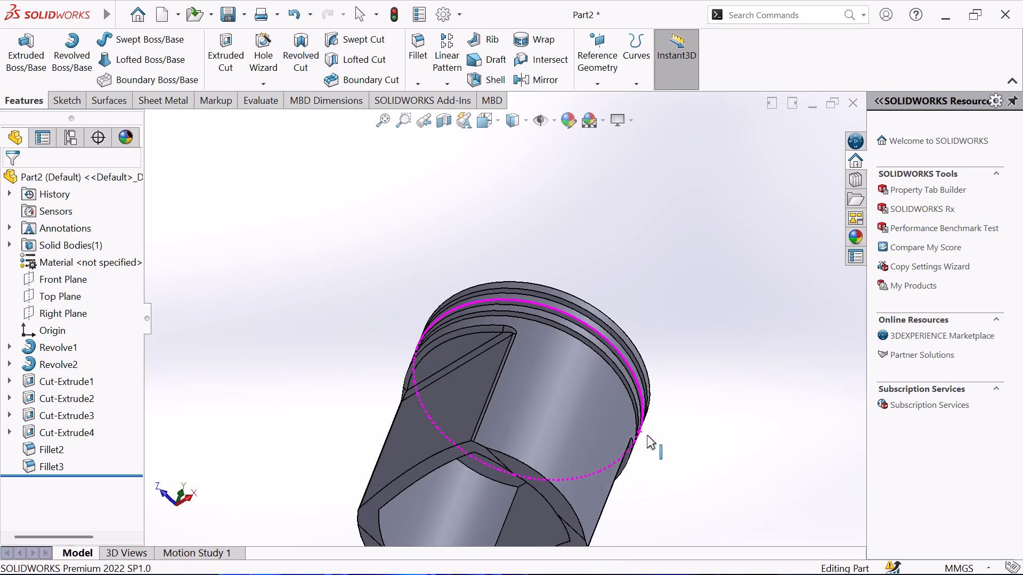
pyautogui.click(449, 421)
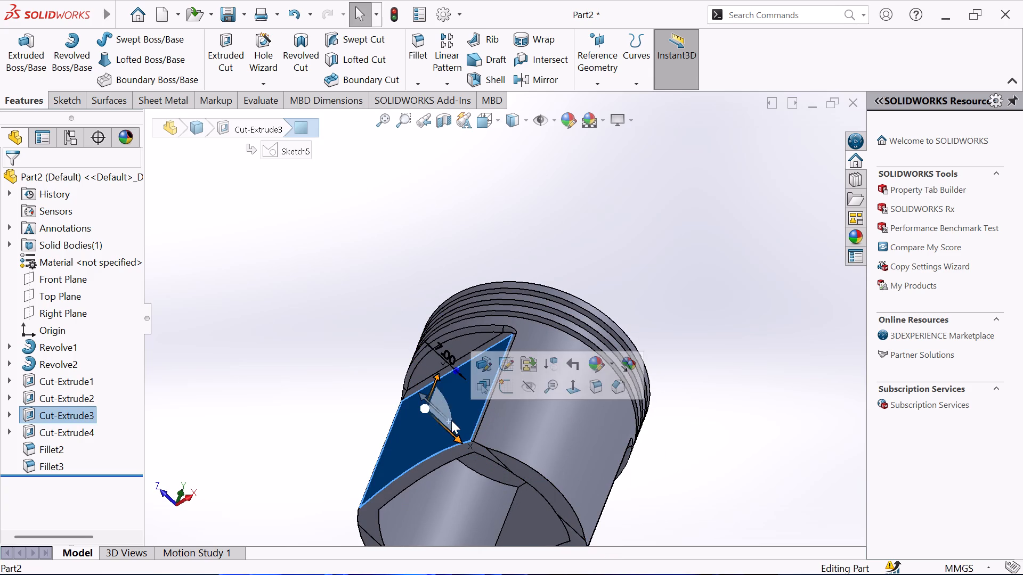
pyautogui.click(509, 391)
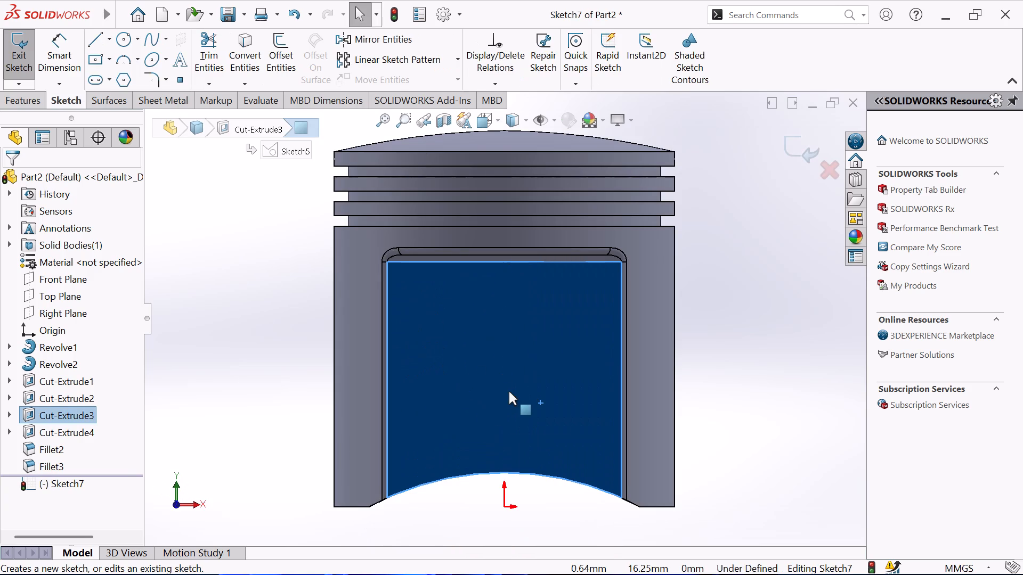
pyautogui.click(233, 325)
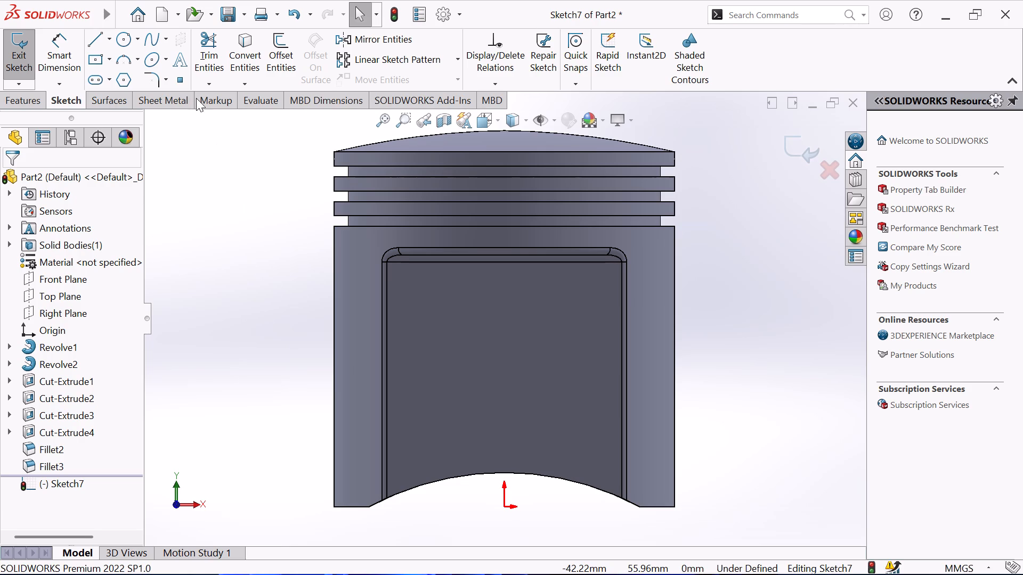
# Draw a horizontal construction centerline about 48.5 mm long across the full skirt width, between the midpoints of its outer edges.
pyautogui.click(110, 40)
pyautogui.click(96, 83)
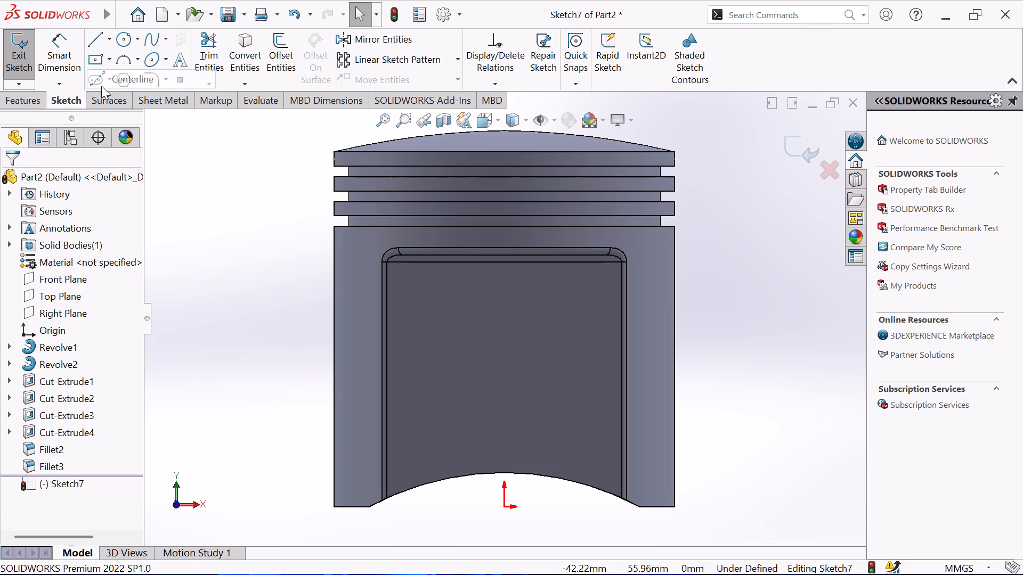
pyautogui.click(337, 367)
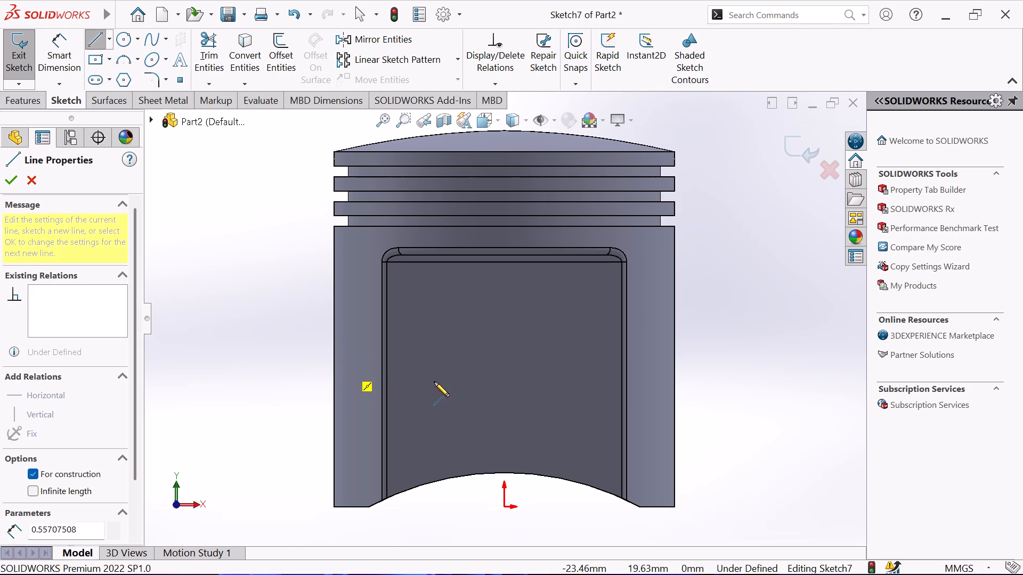
pyautogui.click(678, 368)
pyautogui.rightClick(715, 350)
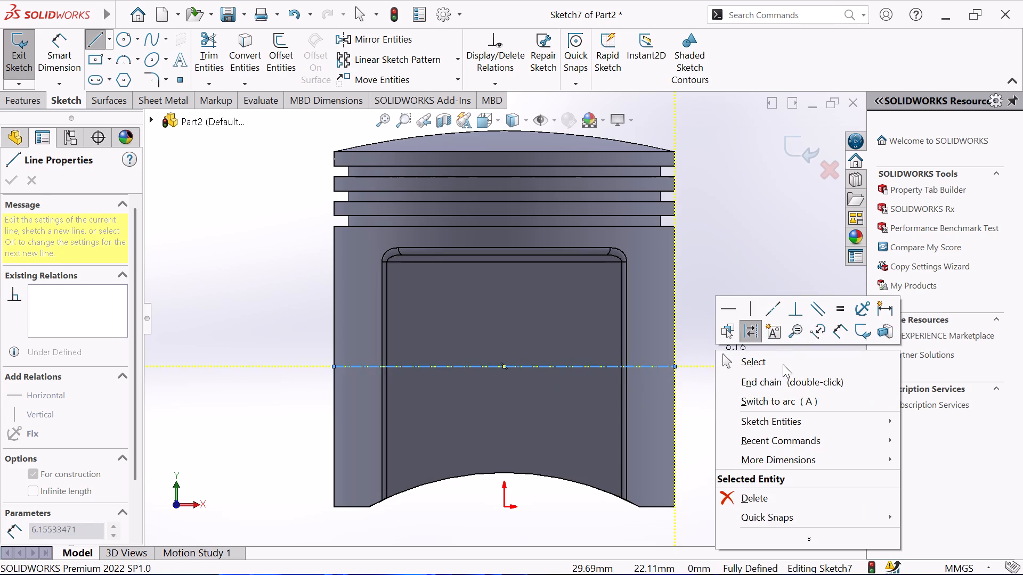
pyautogui.click(783, 364)
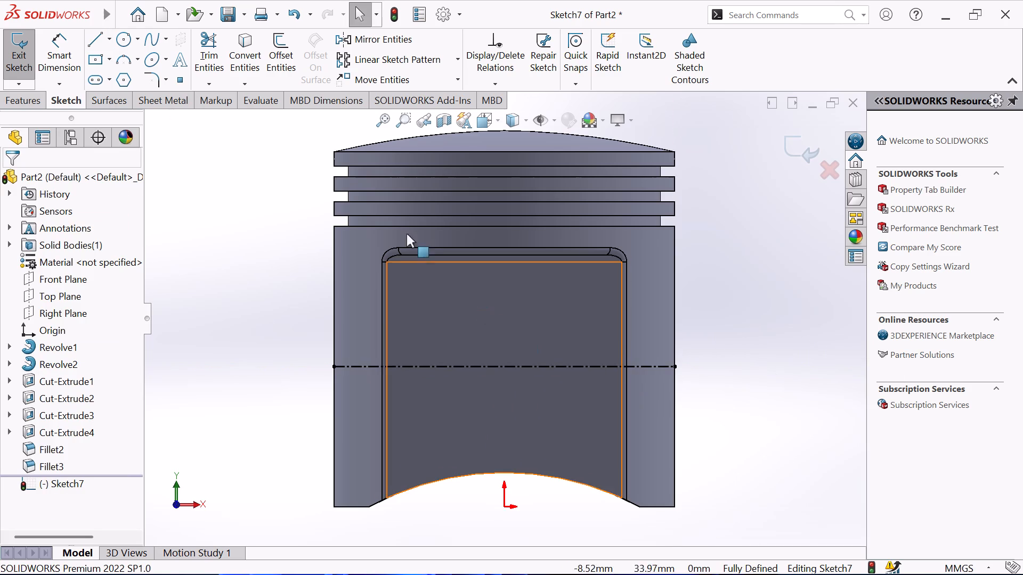
# Sketch two concentric circles, about 13 mm and 5.8 mm in diameter, centred on the centerline's midpoint.
pyautogui.click(129, 38)
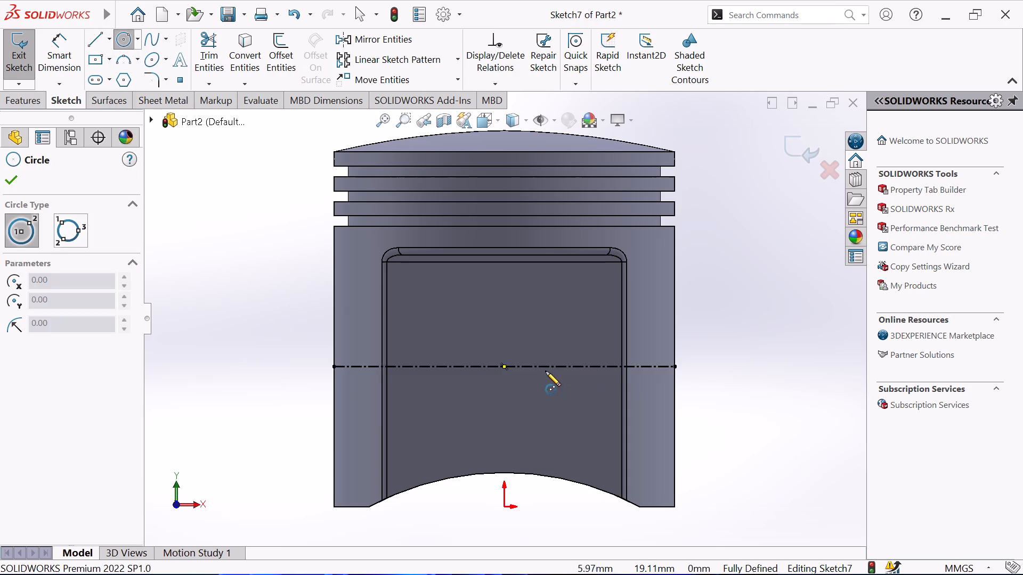
pyautogui.click(502, 366)
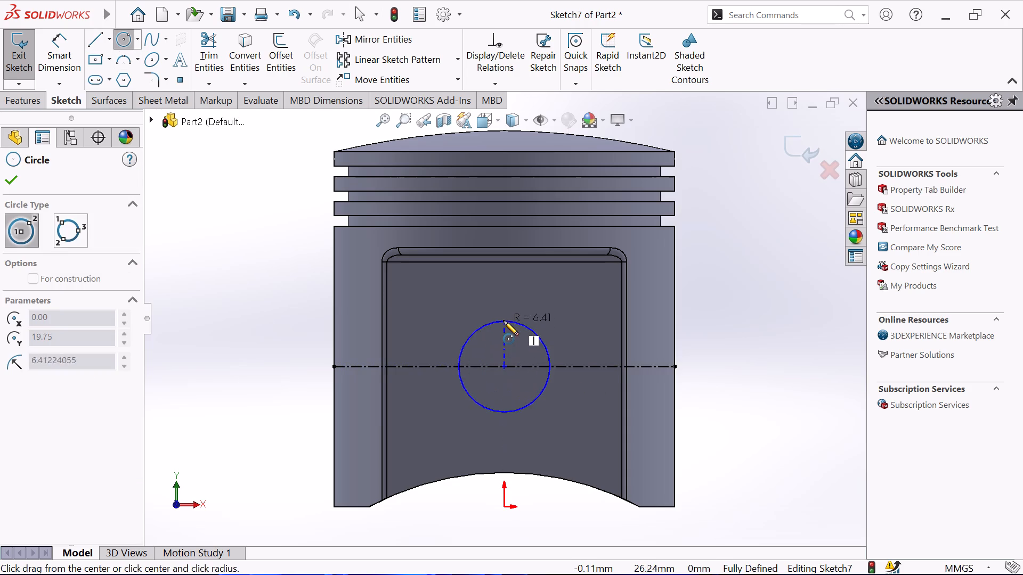
pyautogui.click(504, 321)
pyautogui.click(504, 367)
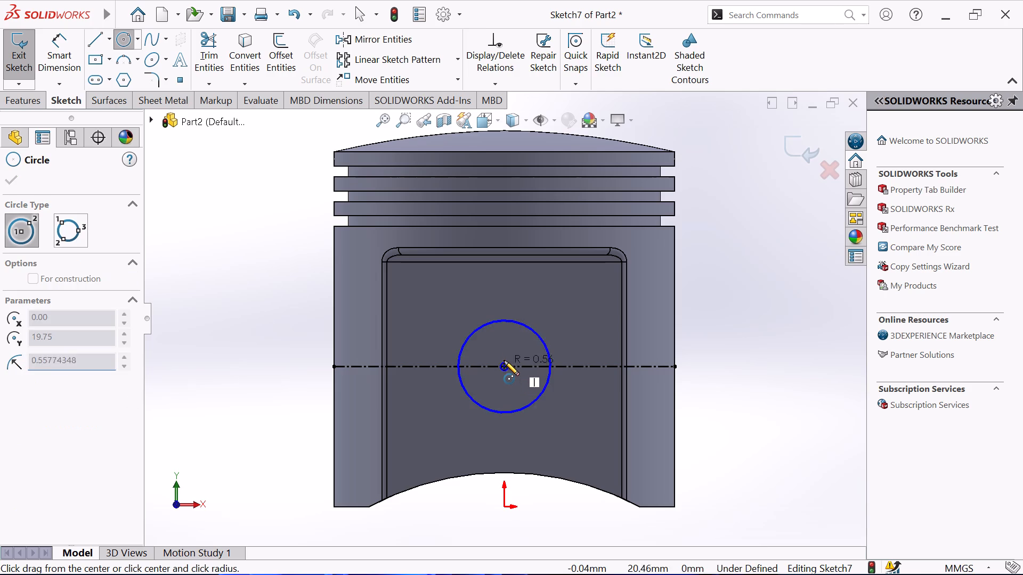
pyautogui.click(504, 346)
pyautogui.rightClick(219, 311)
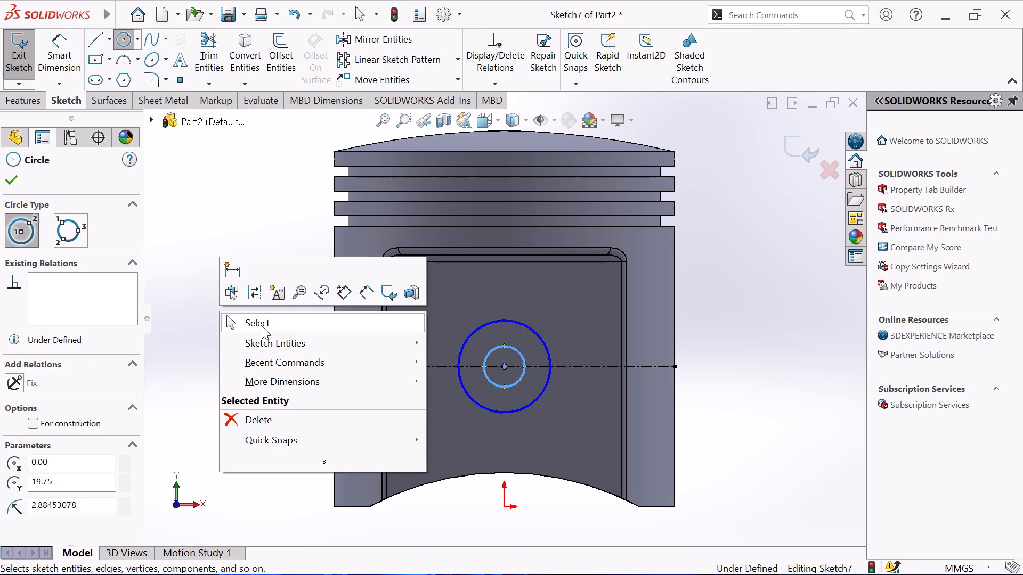
pyautogui.click(262, 325)
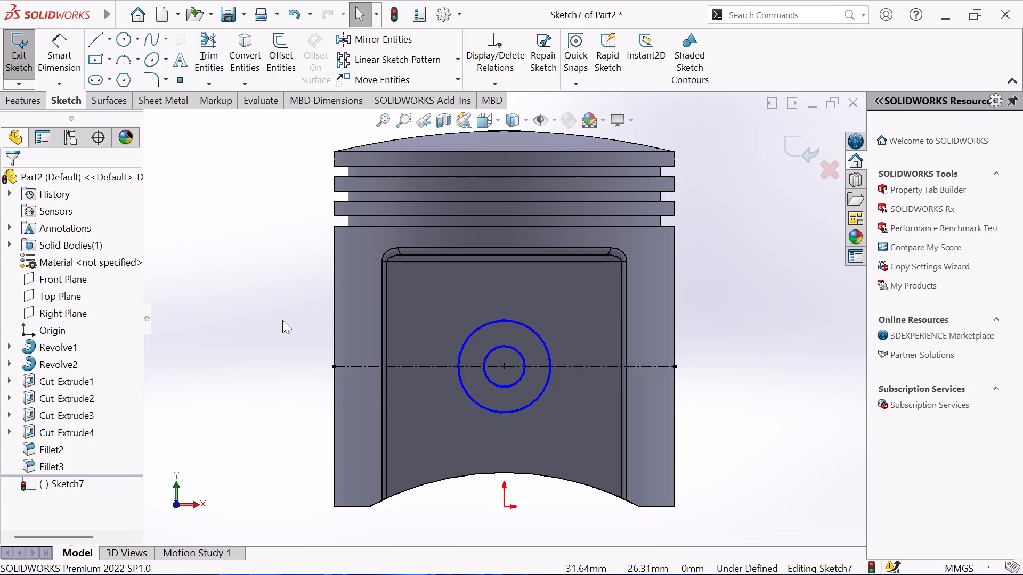
# Dimension the outer circle's diameter at 18 mm.
pyautogui.click(70, 51)
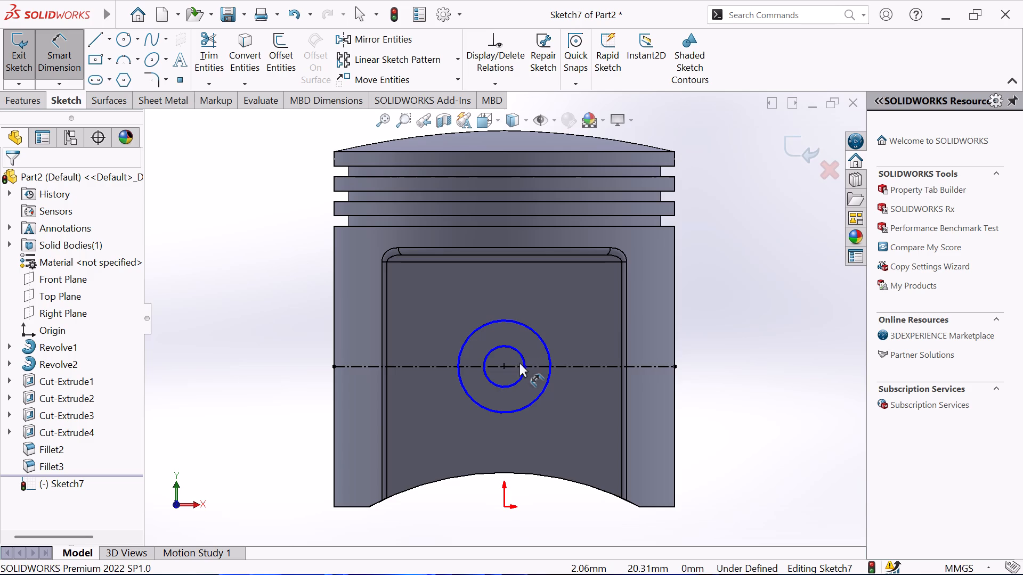
pyautogui.click(539, 339)
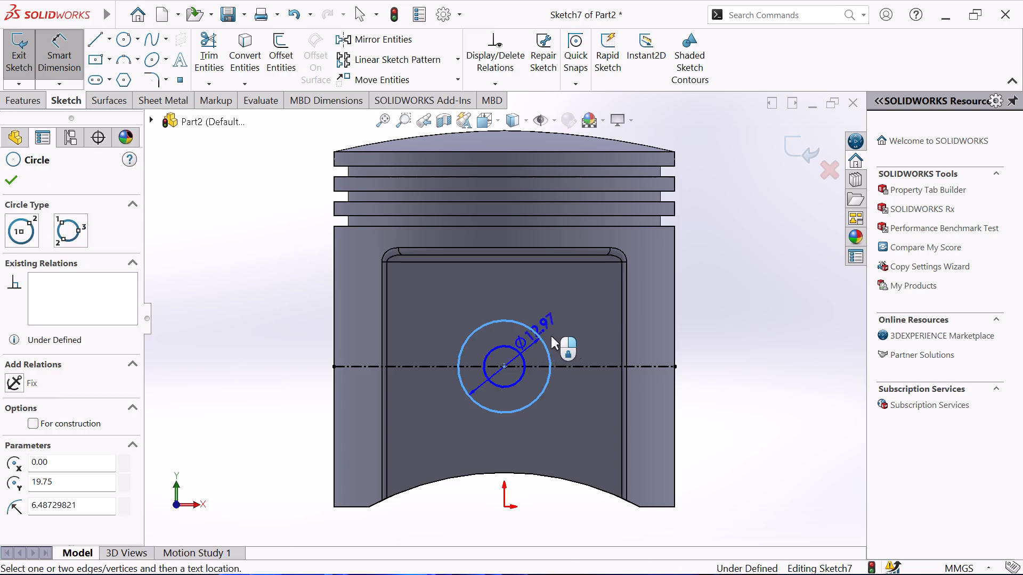
pyautogui.click(580, 325)
pyautogui.press('1')
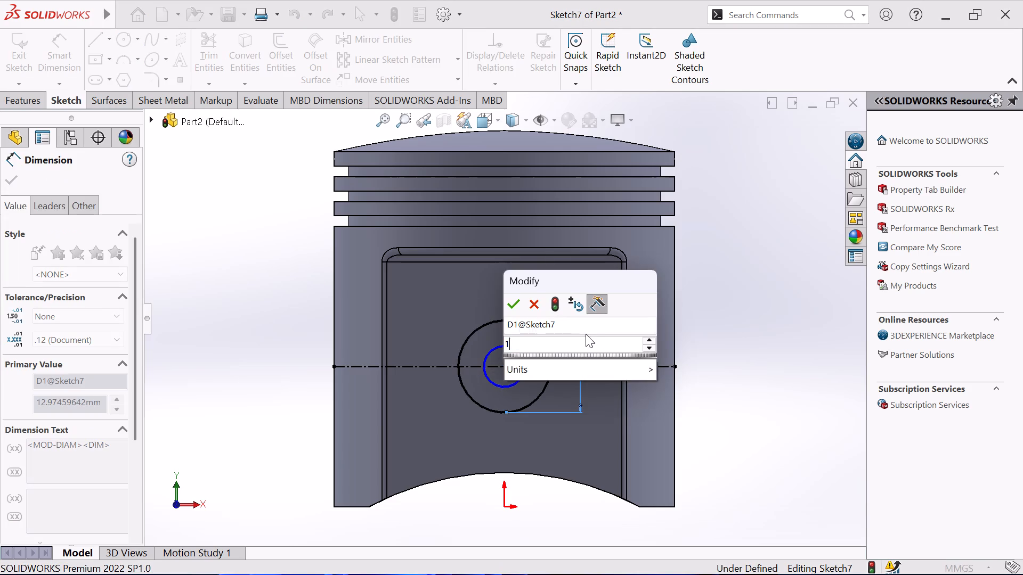
pyautogui.press('8')
pyautogui.press('Return')
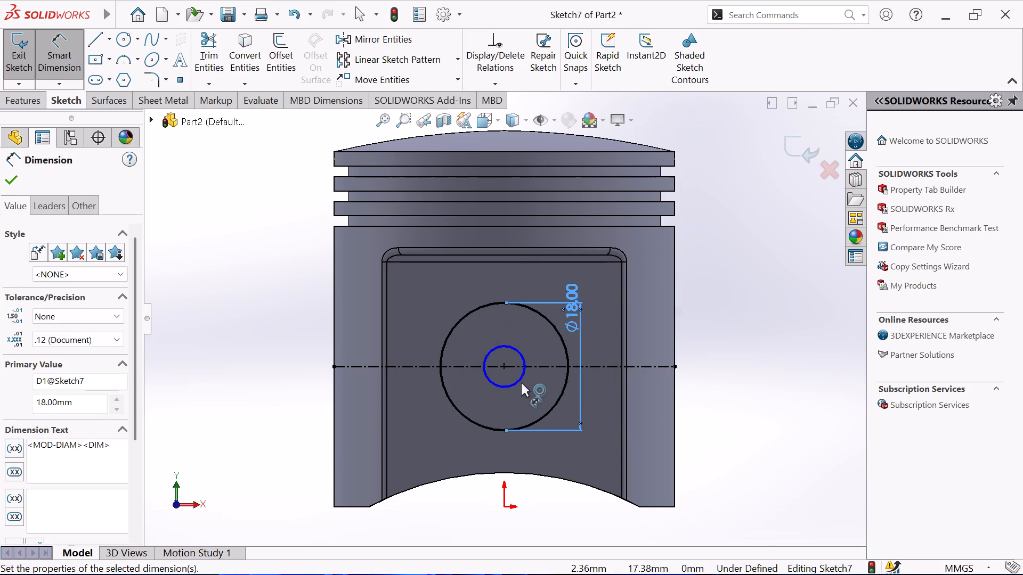
# Dimension the inner circle's diameter at 12 mm.
pyautogui.click(521, 374)
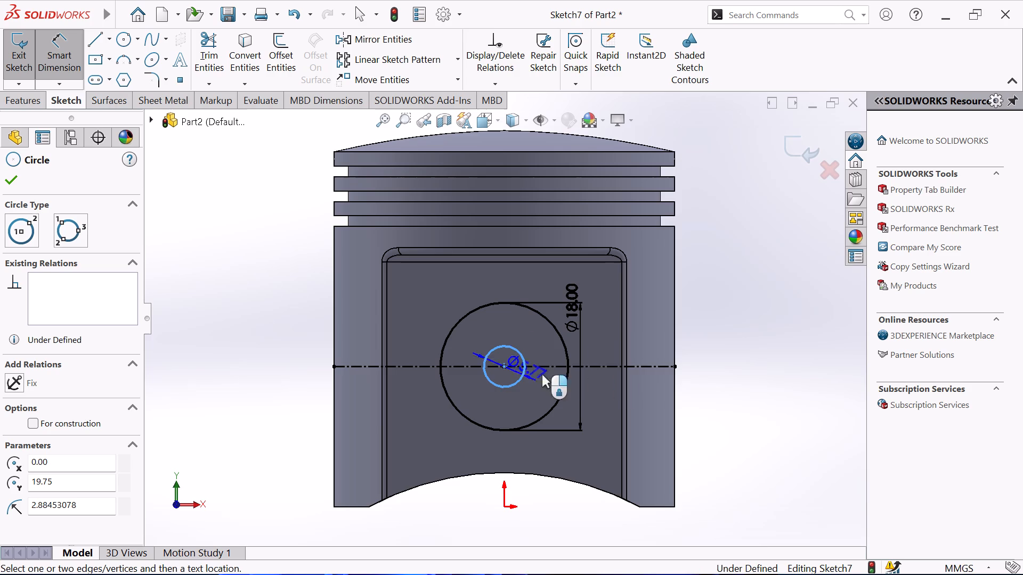
pyautogui.click(600, 384)
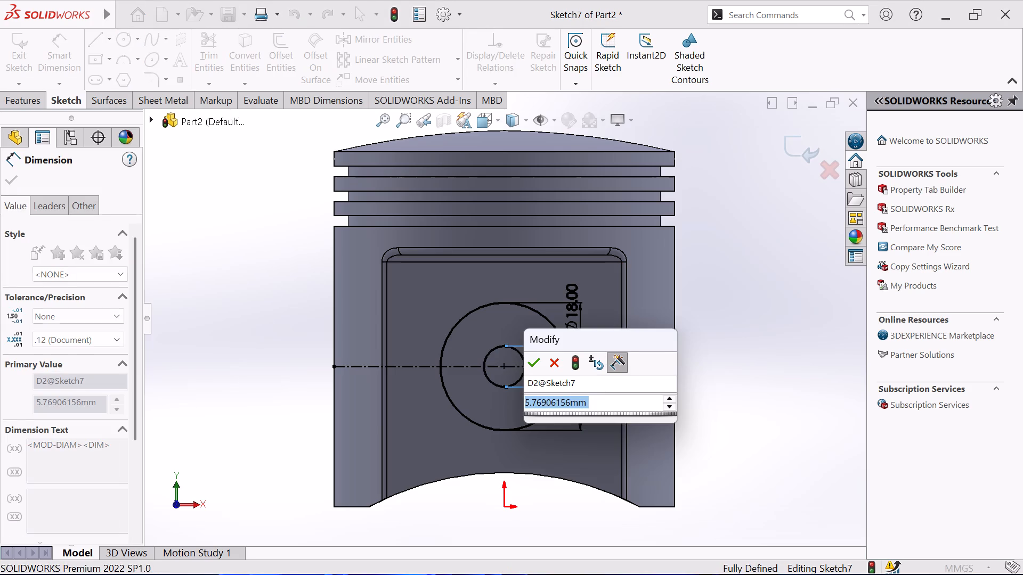
pyautogui.press('1')
pyautogui.press('2')
pyautogui.press('Return')
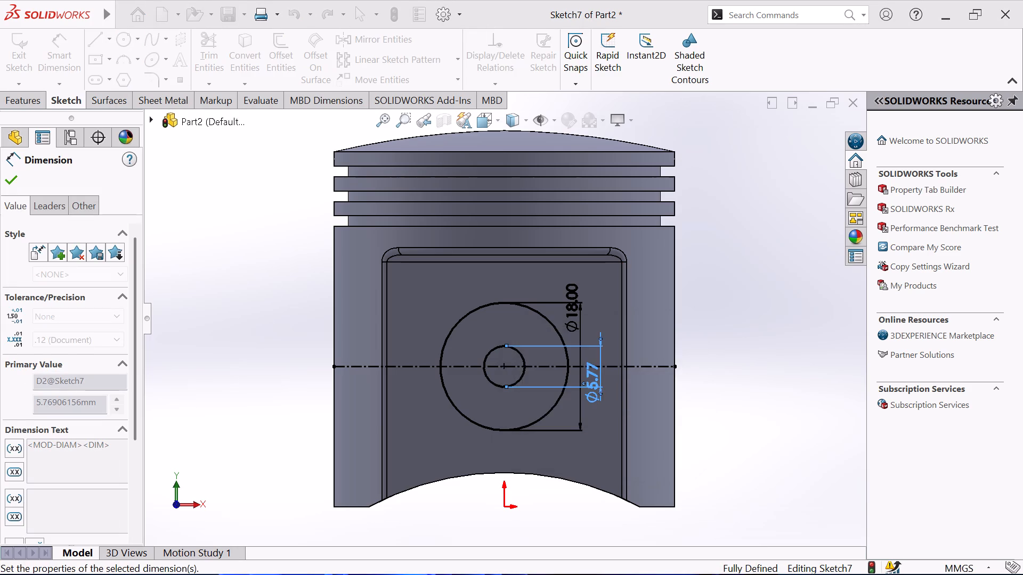
pyautogui.rightClick(735, 383)
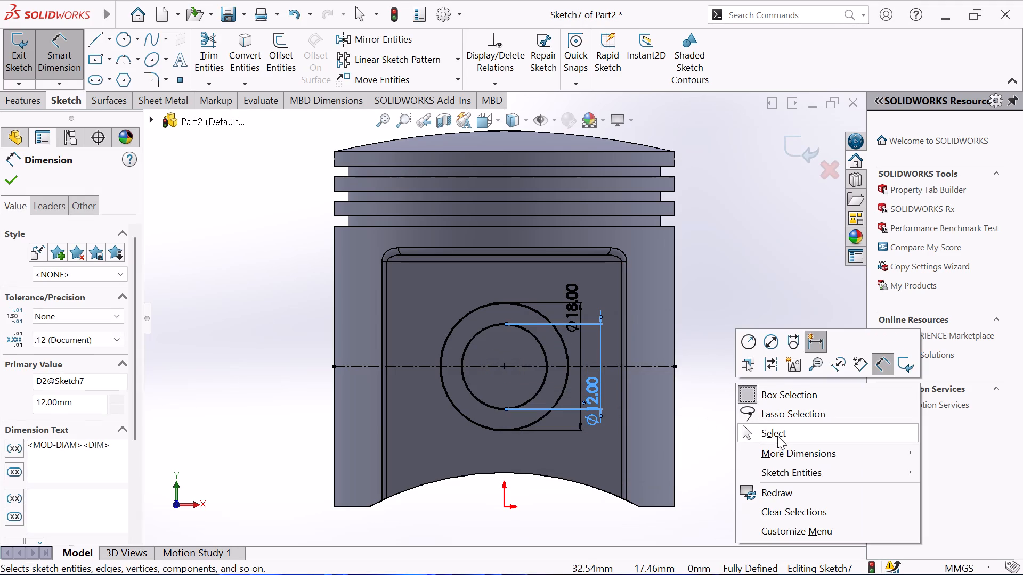
pyautogui.click(778, 433)
# Extrude the ring between the two circles outward from the recess face as a 2 mm blind boss, merged with the body.
pyautogui.click(16, 105)
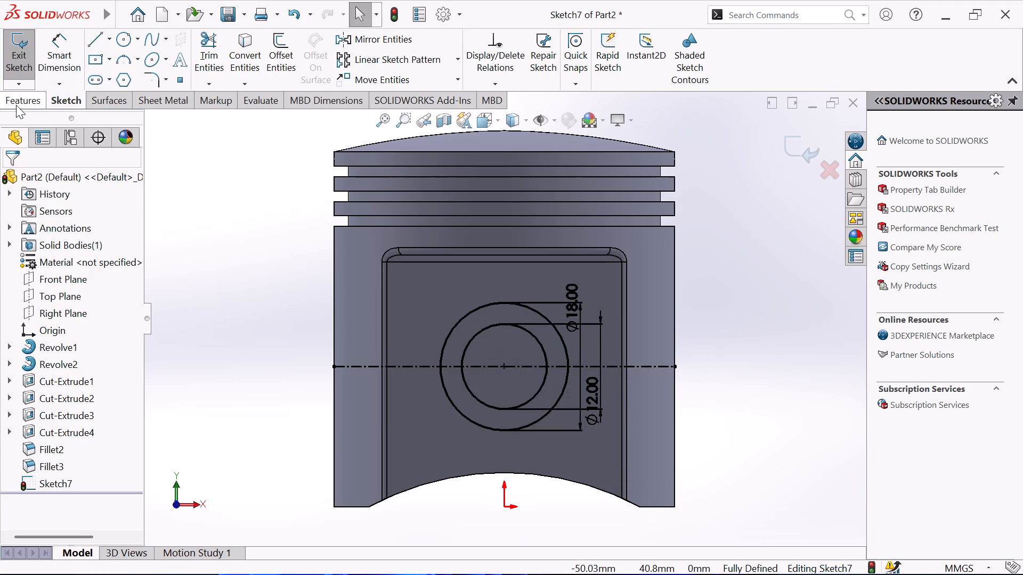
pyautogui.click(27, 50)
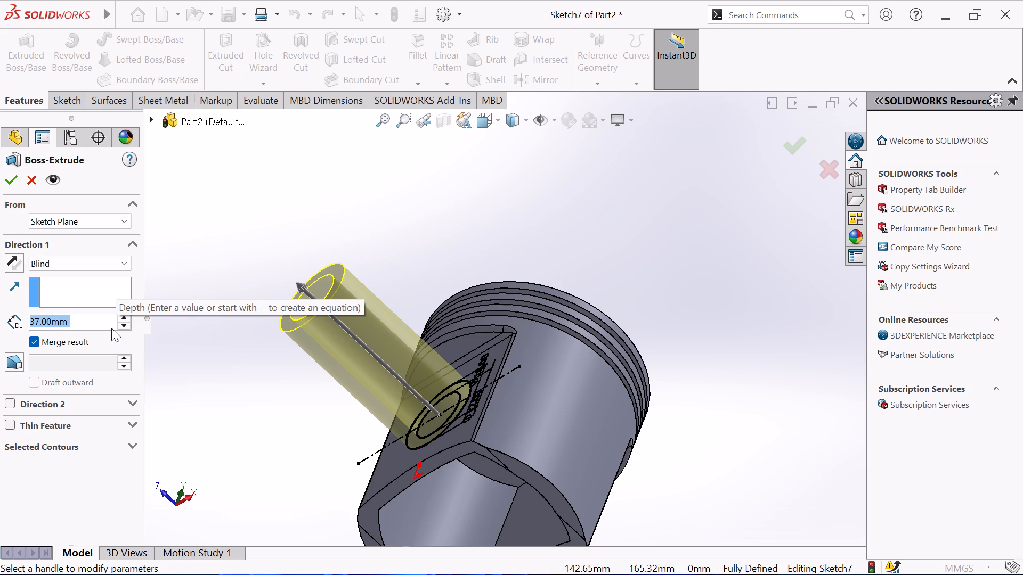
pyautogui.press('2')
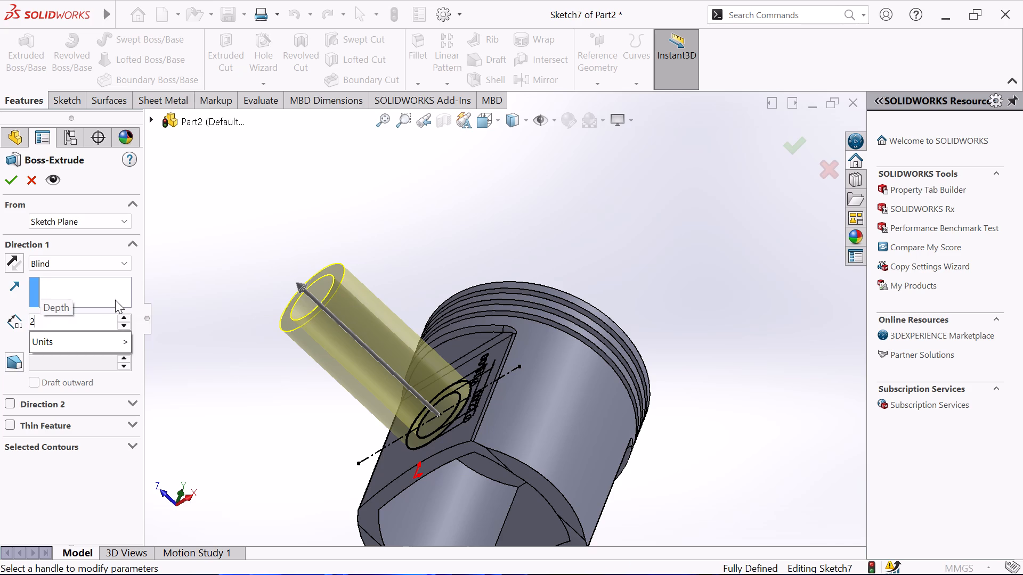
pyautogui.click(115, 300)
pyautogui.click(199, 302)
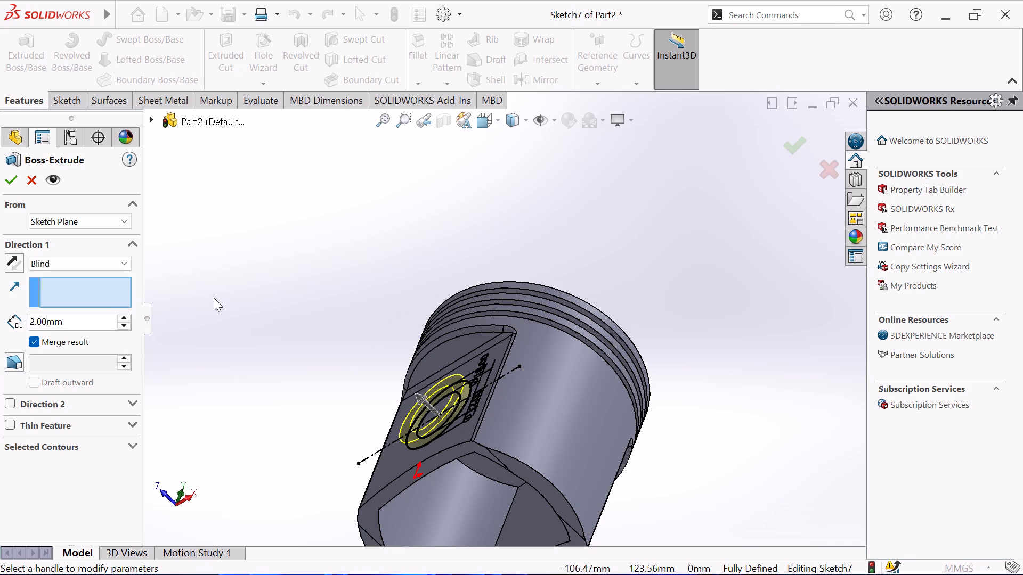
pyautogui.click(7, 180)
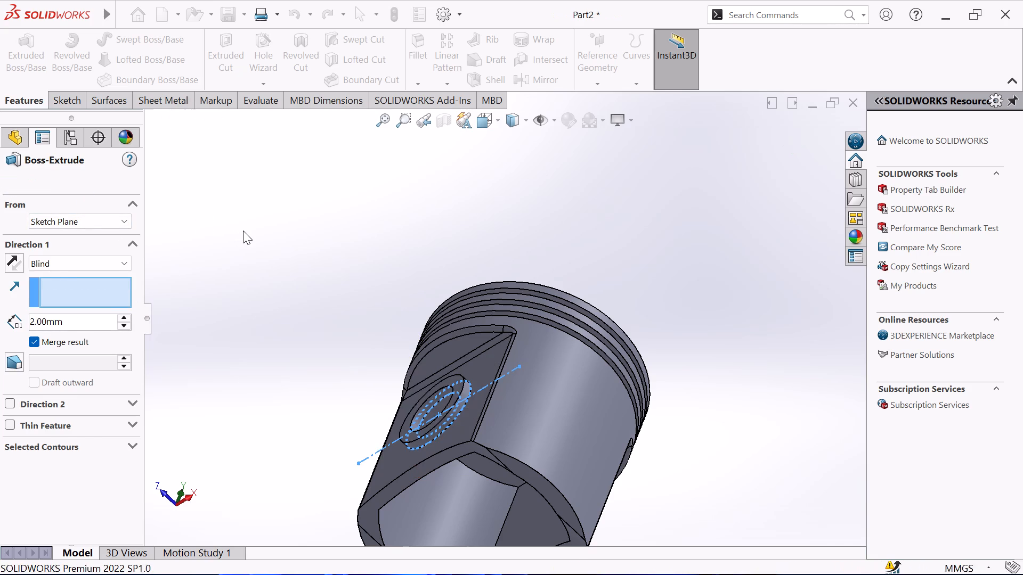
pyautogui.click(243, 231)
# Start a sketch on the flat face of the opposite side recess.
pyautogui.moveTo(245, 234); pyautogui.dragTo(201, 248, button='middle')
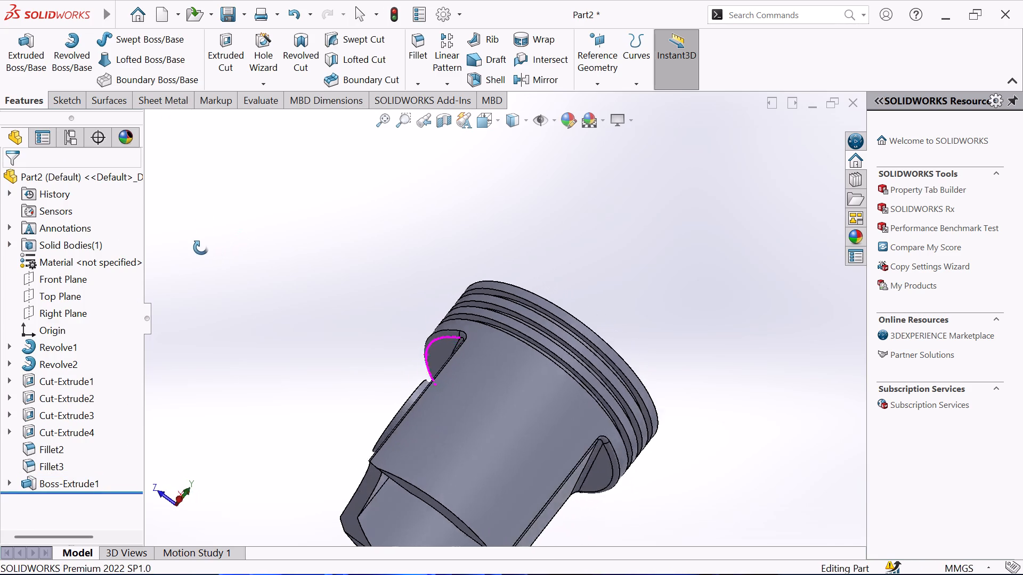
pyautogui.moveTo(201, 248); pyautogui.dragTo(128, 130, button='middle')
pyautogui.click(344, 363)
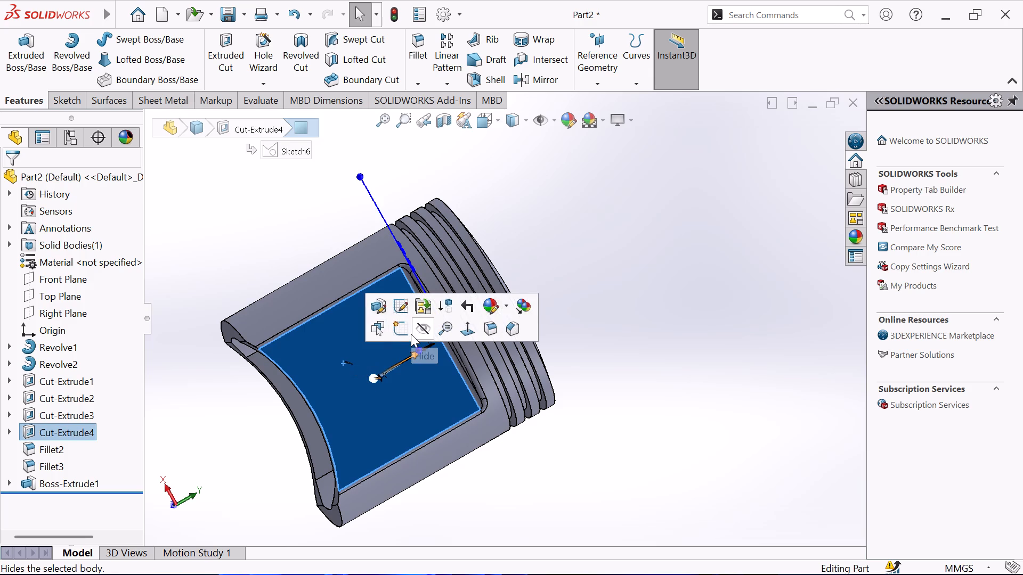
pyautogui.click(410, 334)
pyautogui.click(242, 299)
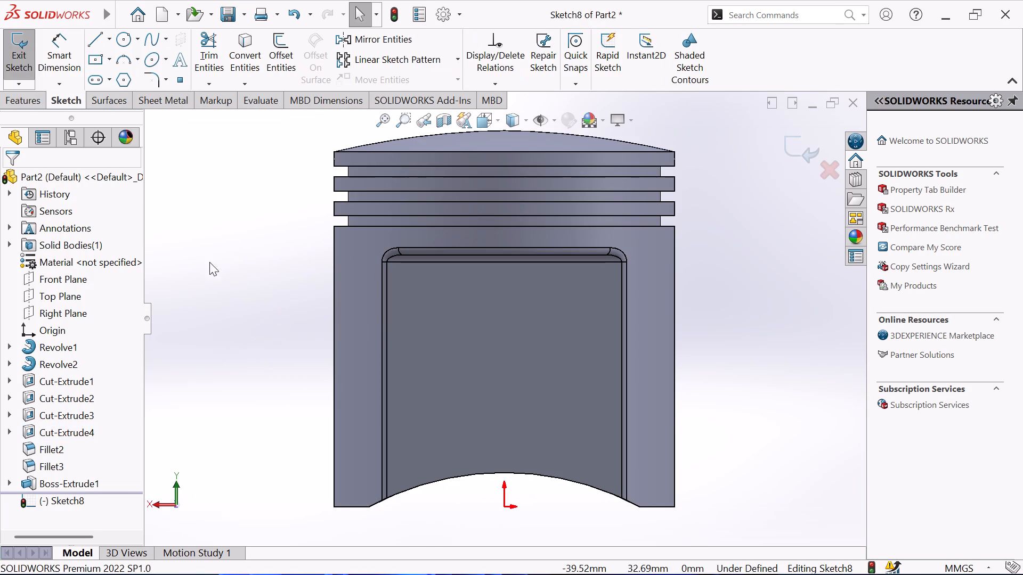
# Draw a 48 mm horizontal centerline across the full skirt width, about 19.75 mm above the origin.
pyautogui.click(107, 35)
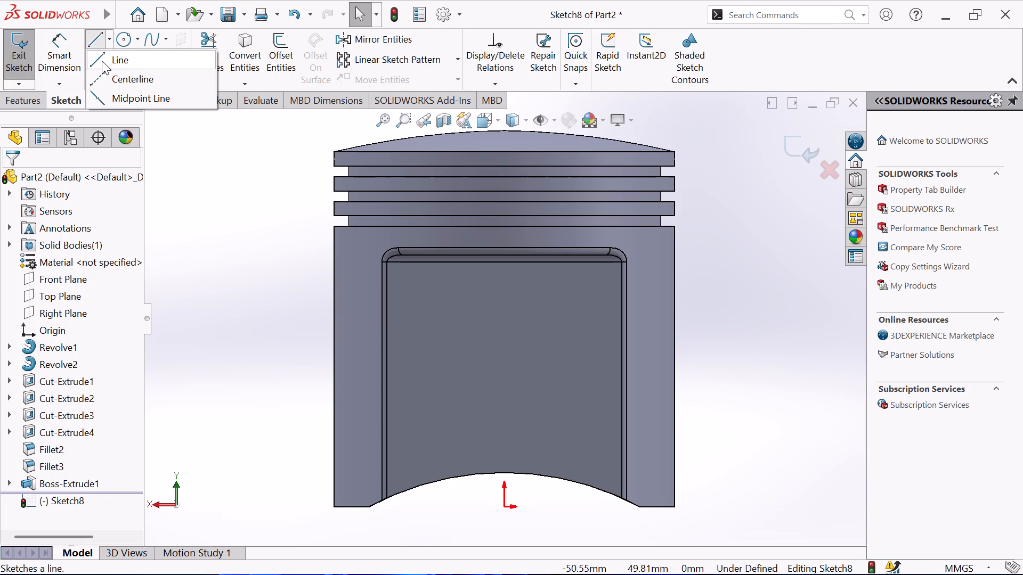
pyautogui.click(96, 79)
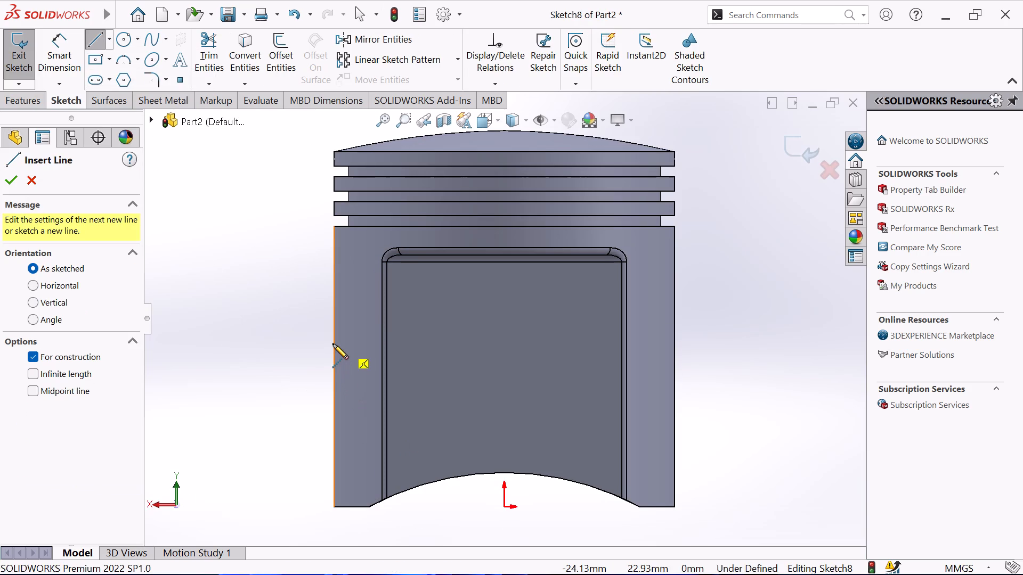
pyautogui.click(332, 366)
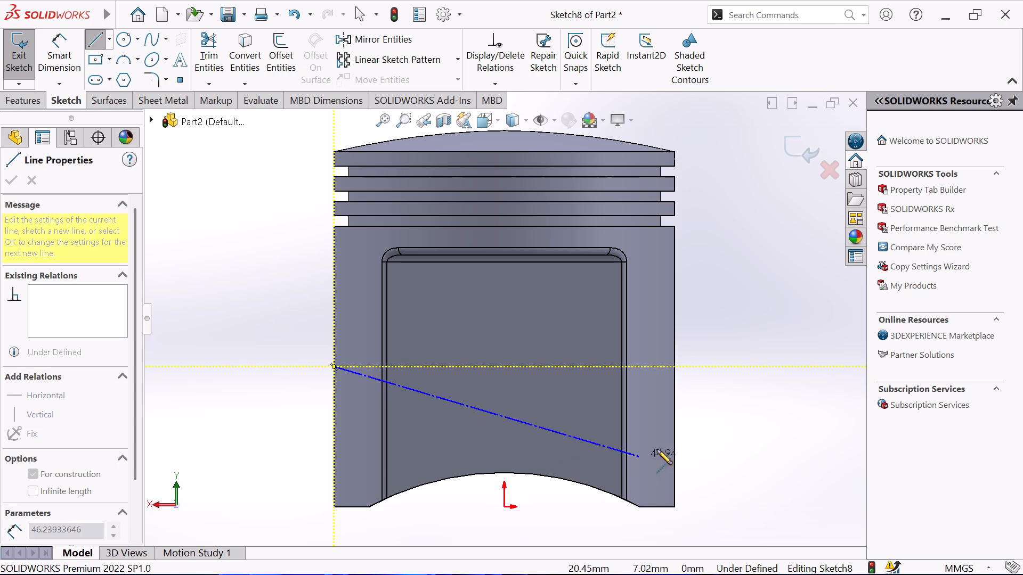
pyautogui.click(675, 367)
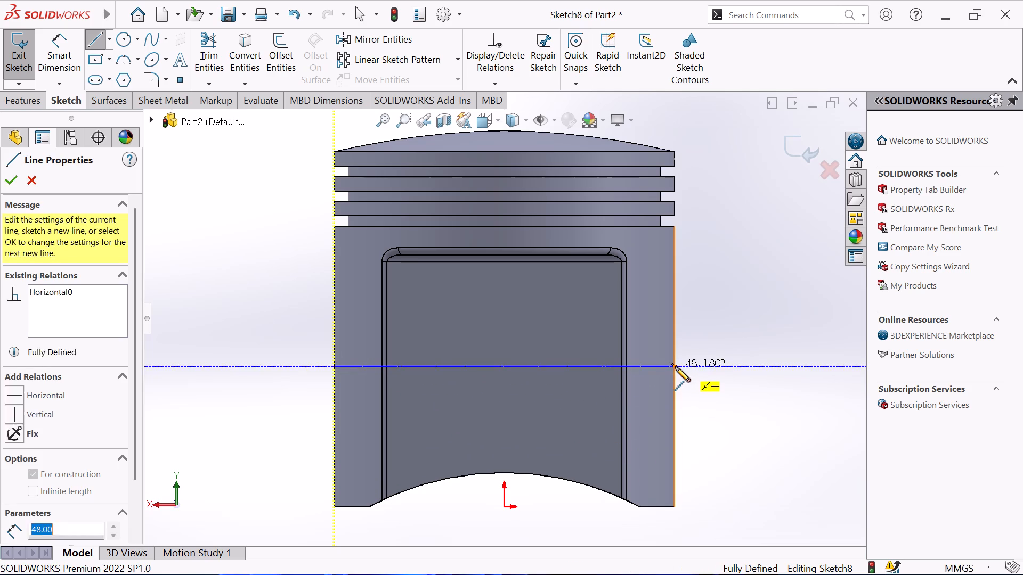
pyautogui.rightClick(709, 334)
pyautogui.click(734, 345)
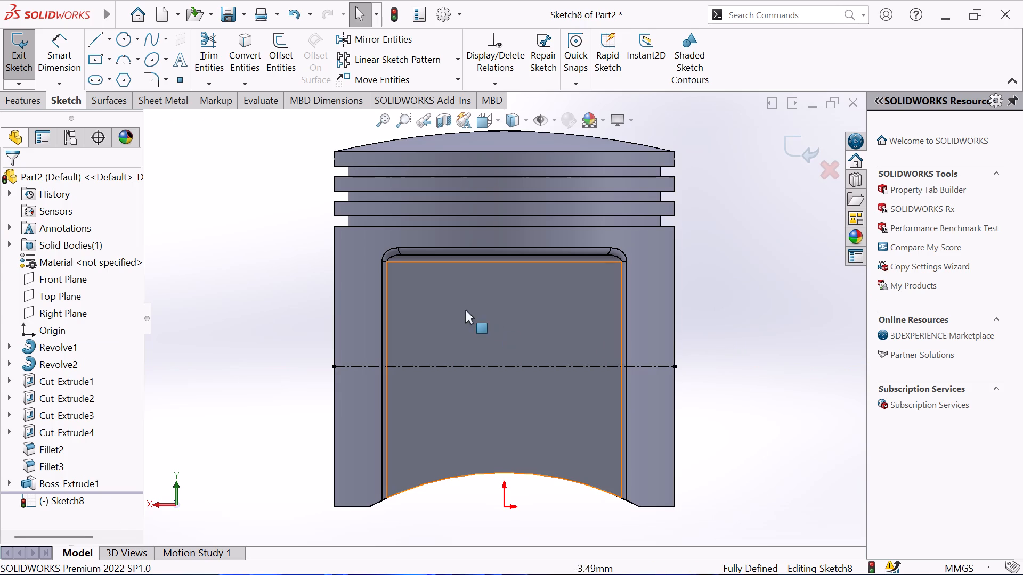
# Sketch two concentric circles at the centerline's midpoint, with radii of about 7.7 mm and 5 mm.
pyautogui.click(118, 40)
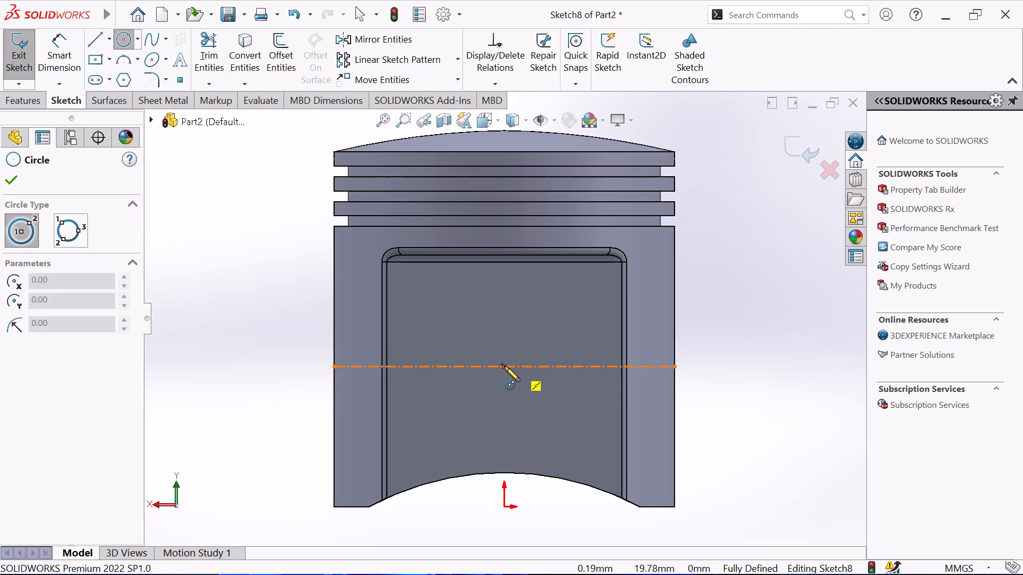
pyautogui.click(505, 366)
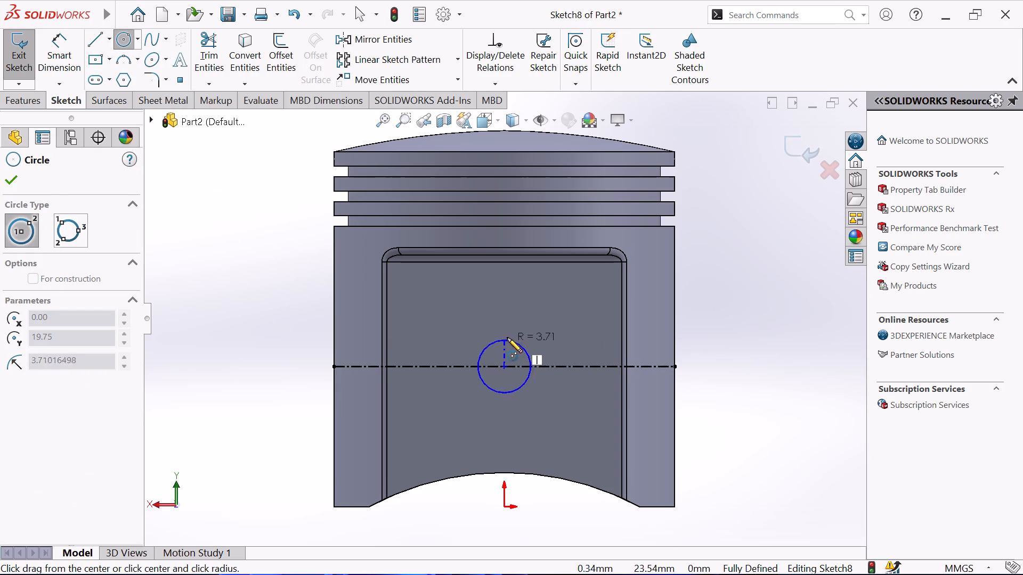
pyautogui.click(511, 313)
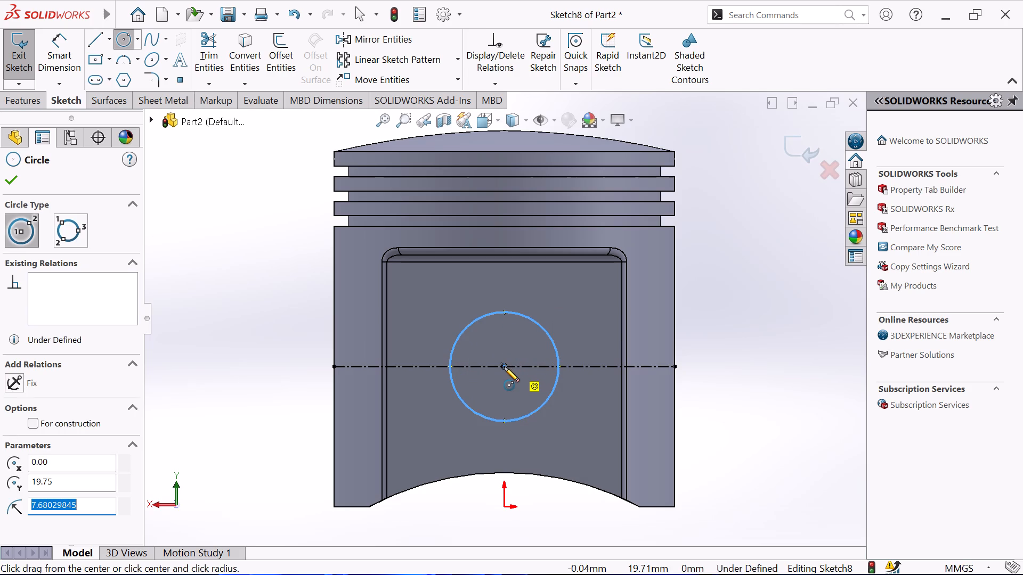
pyautogui.click(504, 367)
pyautogui.click(512, 332)
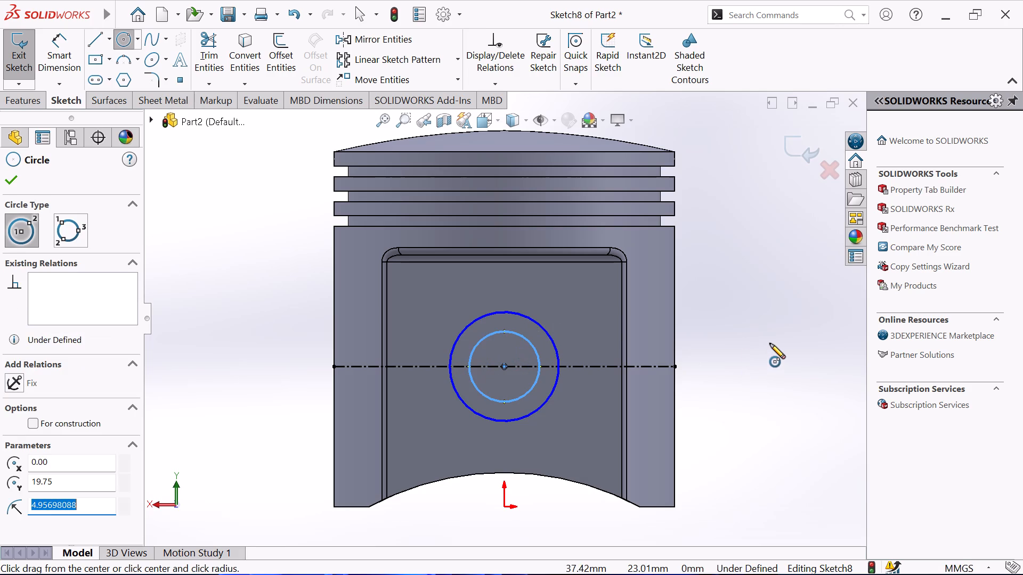
pyautogui.rightClick(770, 343)
pyautogui.click(823, 357)
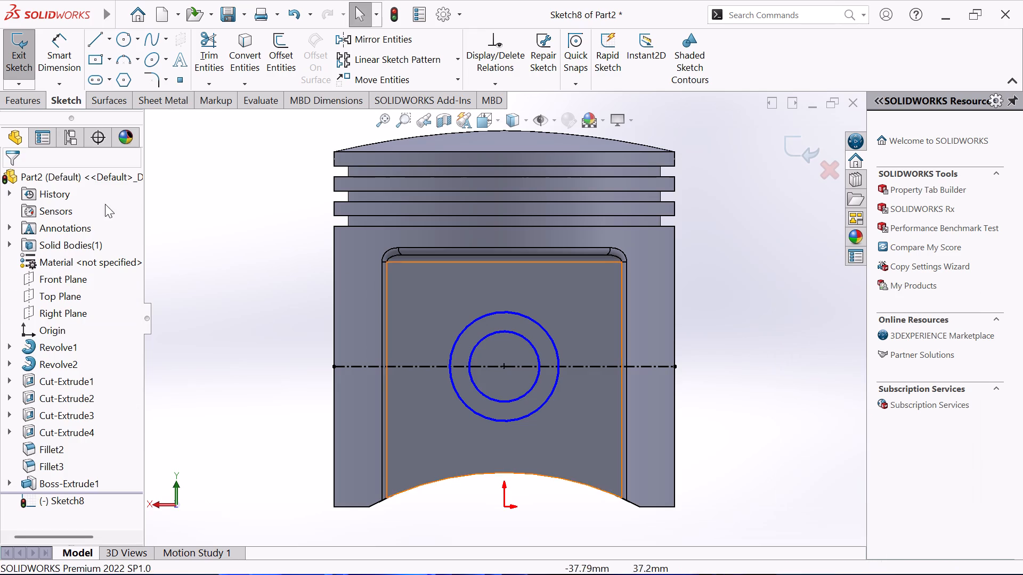
# Dimension the outer circle's diameter at 18 mm.
pyautogui.click(54, 58)
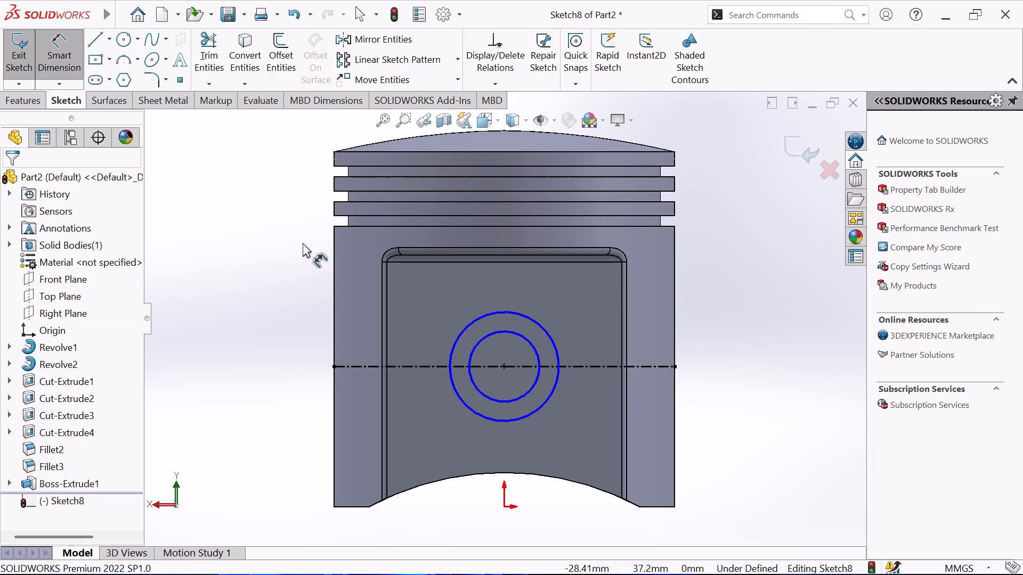
pyautogui.click(482, 319)
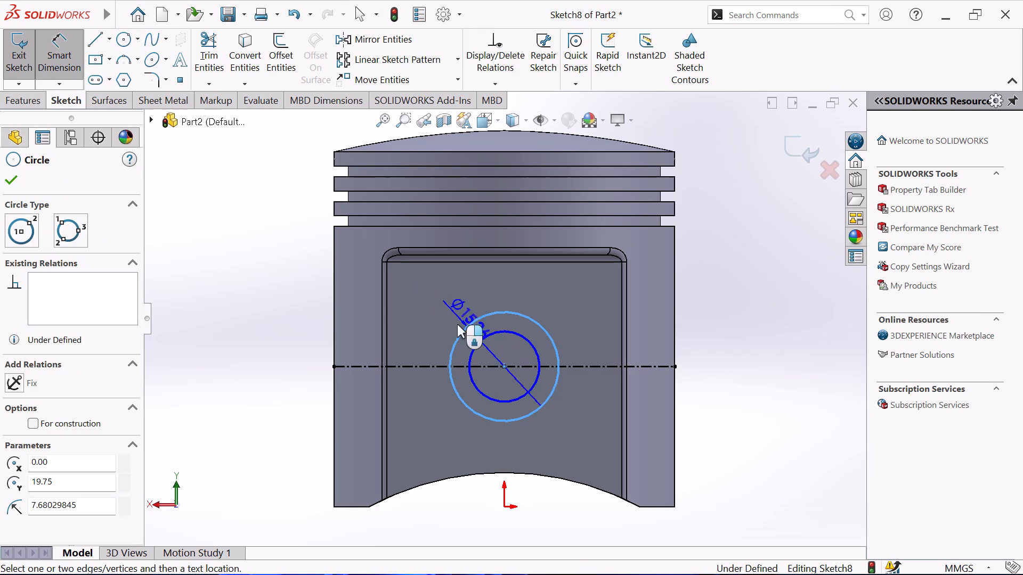
pyautogui.click(427, 338)
pyautogui.write('18')
pyautogui.press('Return')
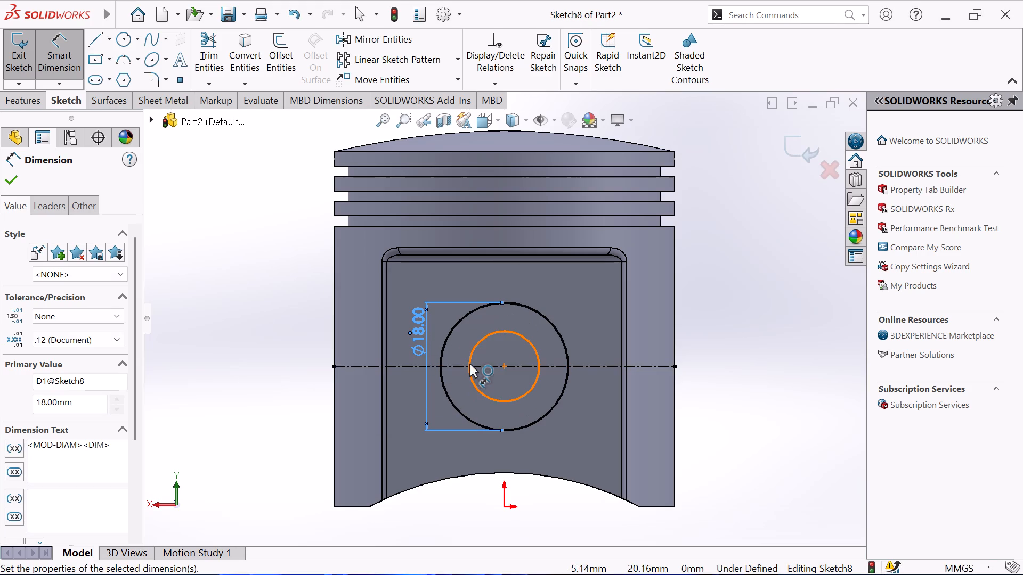
# Dimension the inner circle's diameter at 12 mm.
pyautogui.click(473, 360)
pyautogui.click(286, 365)
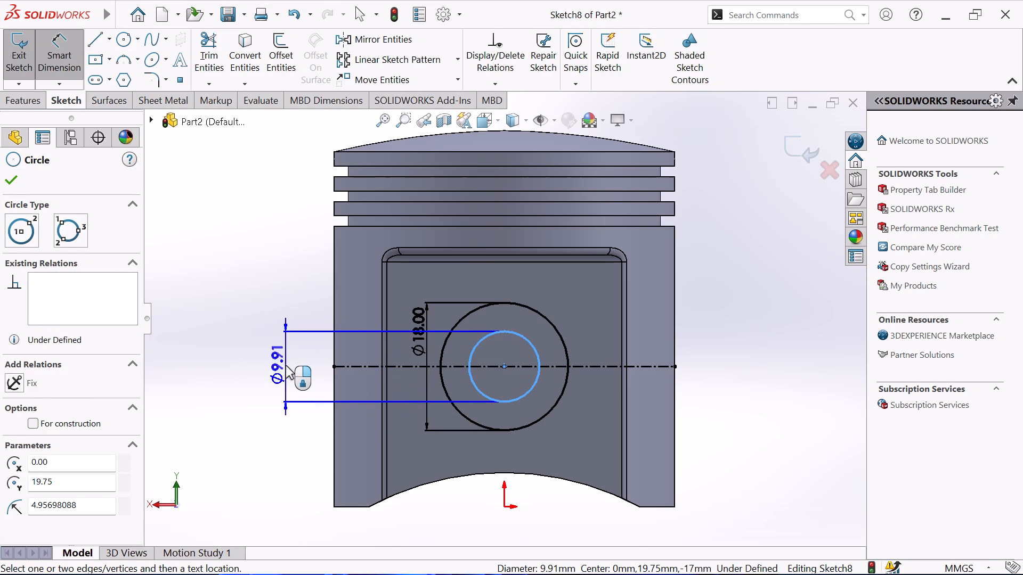
pyautogui.write('12')
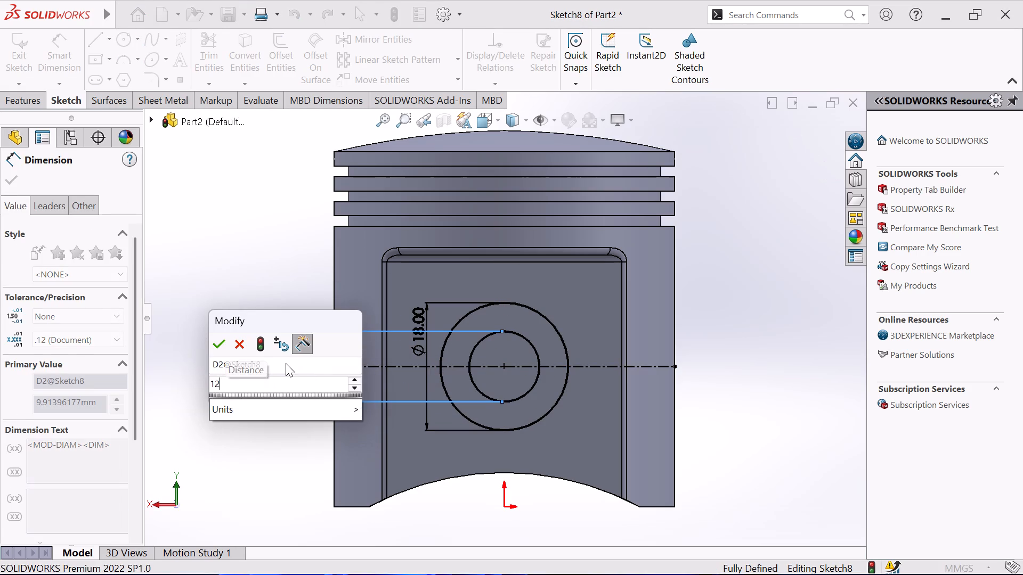
pyautogui.press('Return')
pyautogui.rightClick(266, 276)
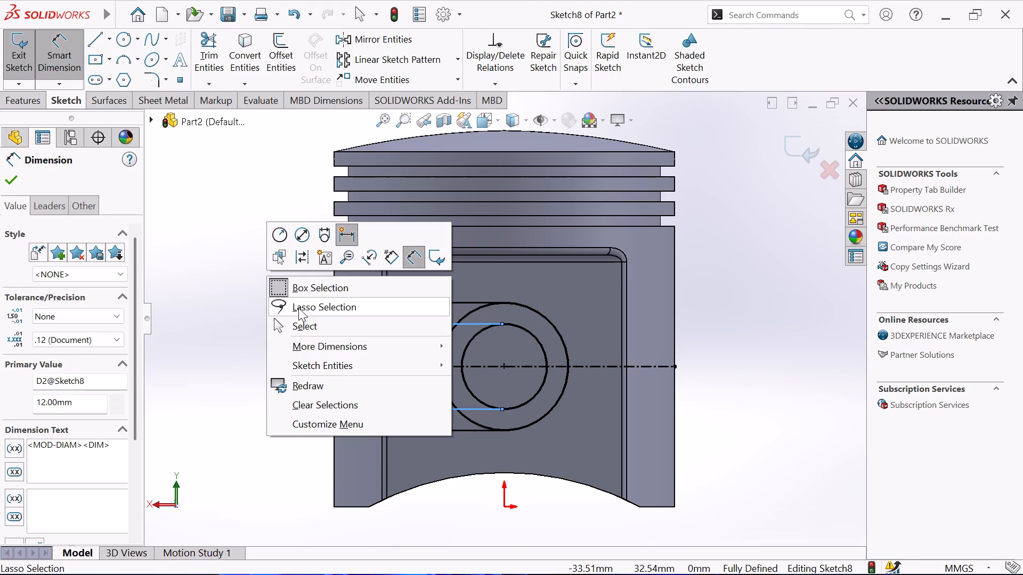
pyautogui.click(304, 326)
# Extrude the ring between the two circles from the recess face as a 2 mm blind boss, merged with the body.
pyautogui.click(29, 103)
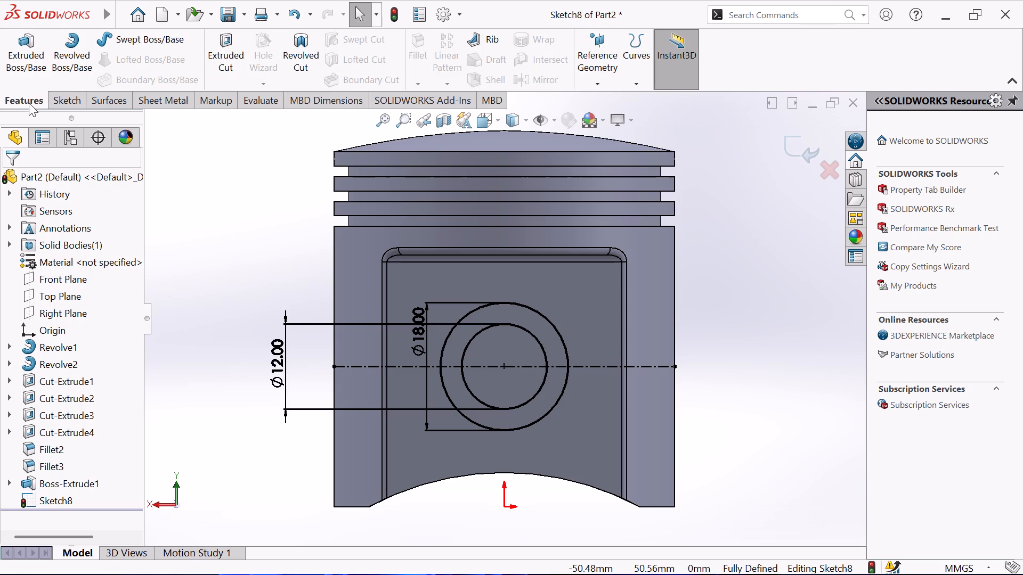
pyautogui.click(26, 50)
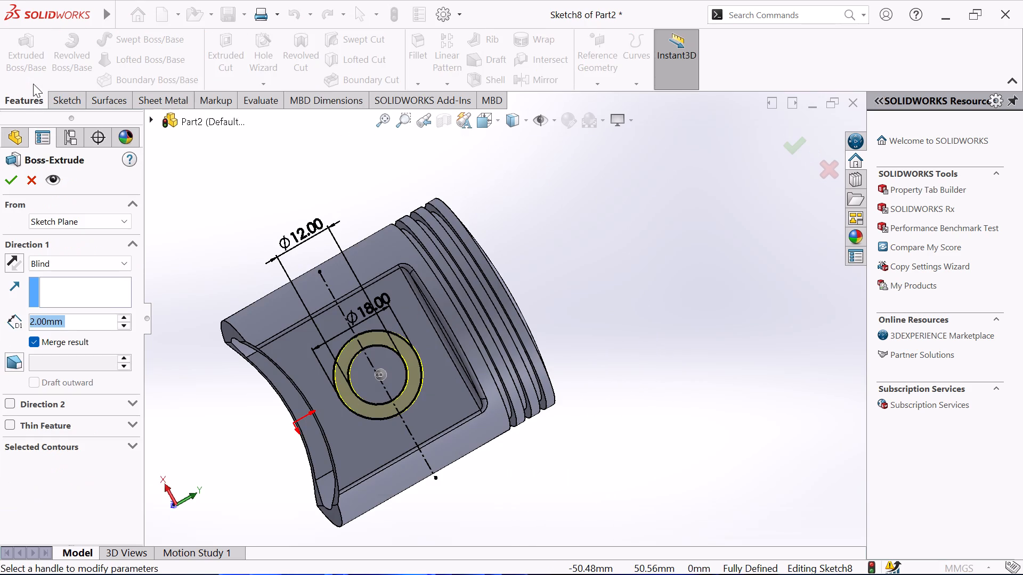
pyautogui.click(12, 178)
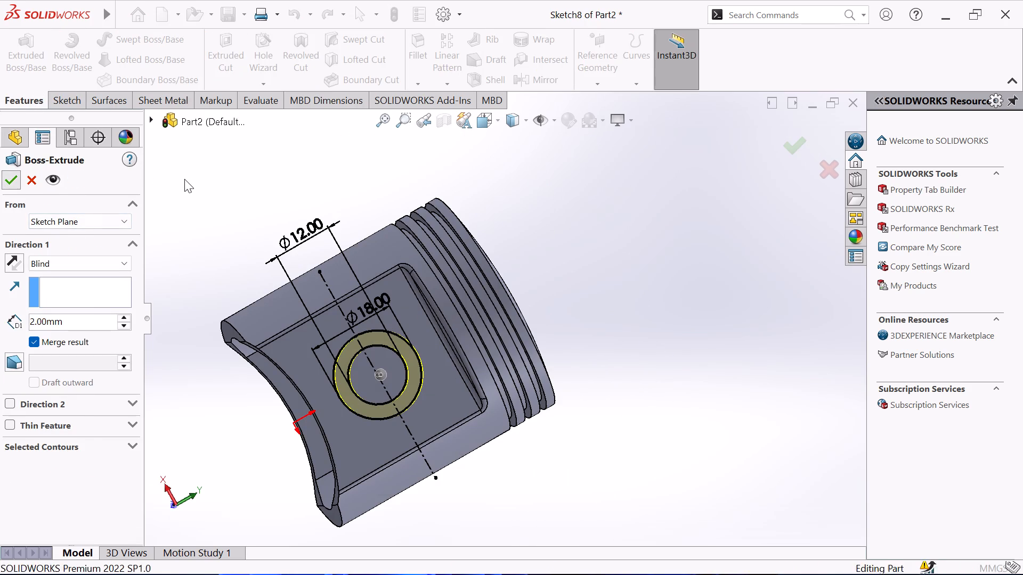
pyautogui.click(250, 204)
# Fillet the new ring boss's outer base edge and outer top edge with a 1 mm radius.
pyautogui.moveTo(251, 203); pyautogui.dragTo(206, 101, button='middle')
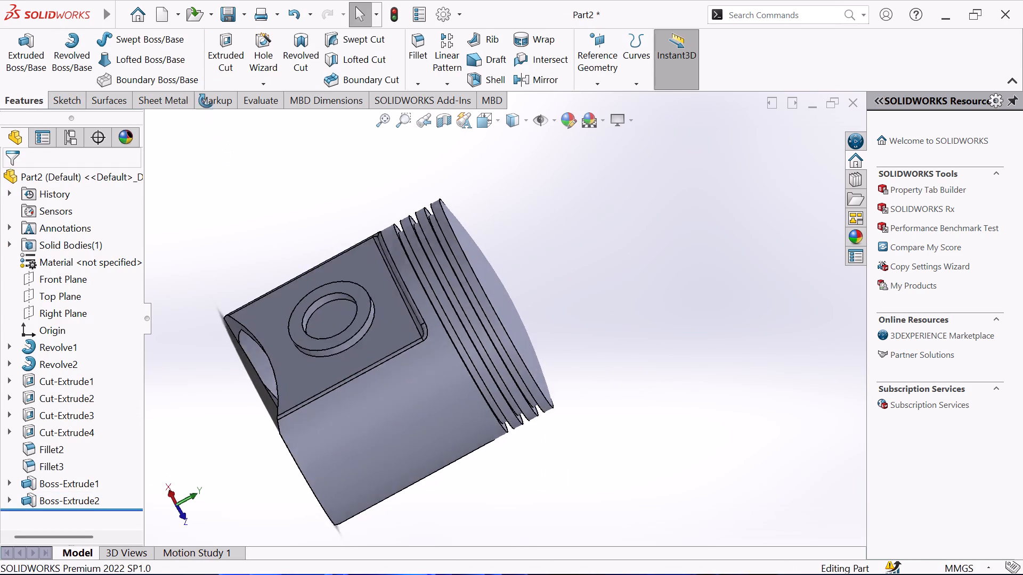
pyautogui.moveTo(206, 101); pyautogui.dragTo(198, 83, button='middle')
pyautogui.scroll(-1, 291, 236)
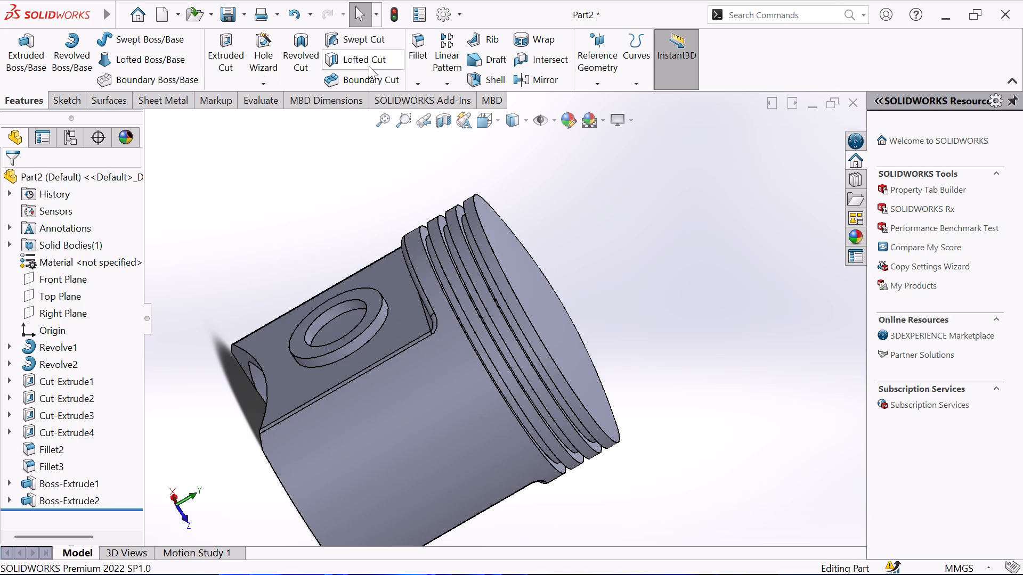
pyautogui.click(411, 57)
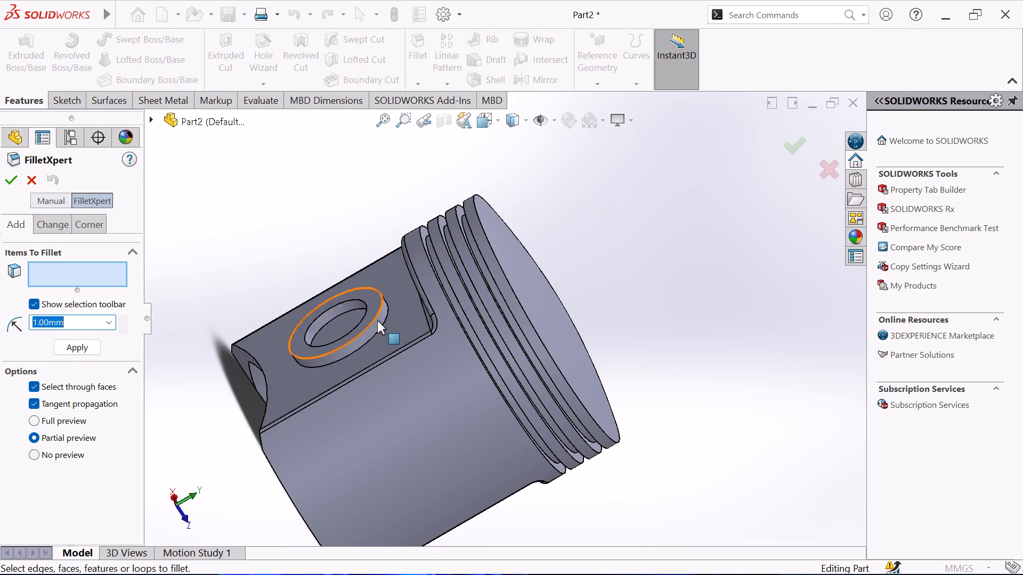
pyautogui.click(379, 330)
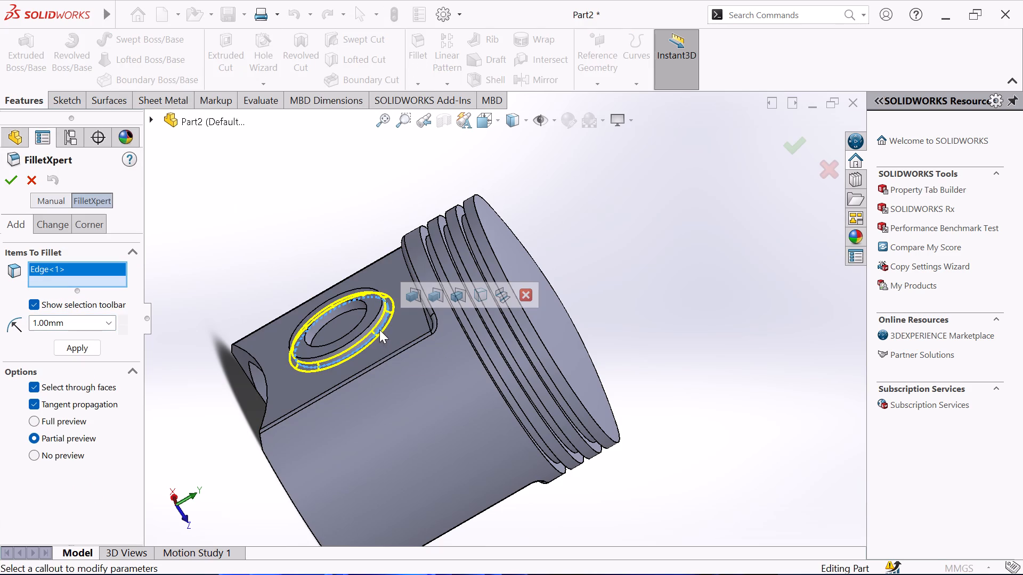
pyautogui.click(375, 318)
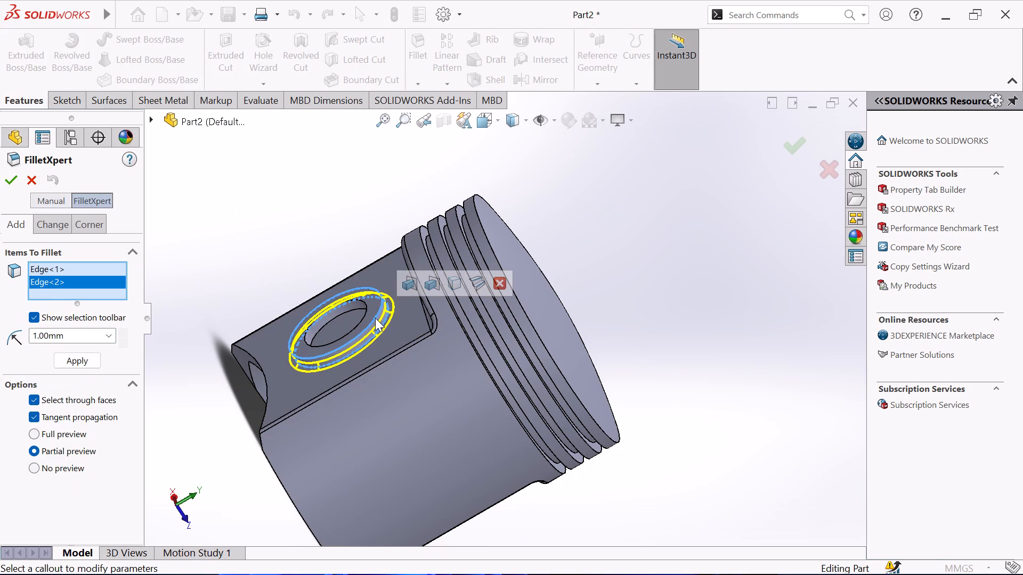
pyautogui.click(14, 178)
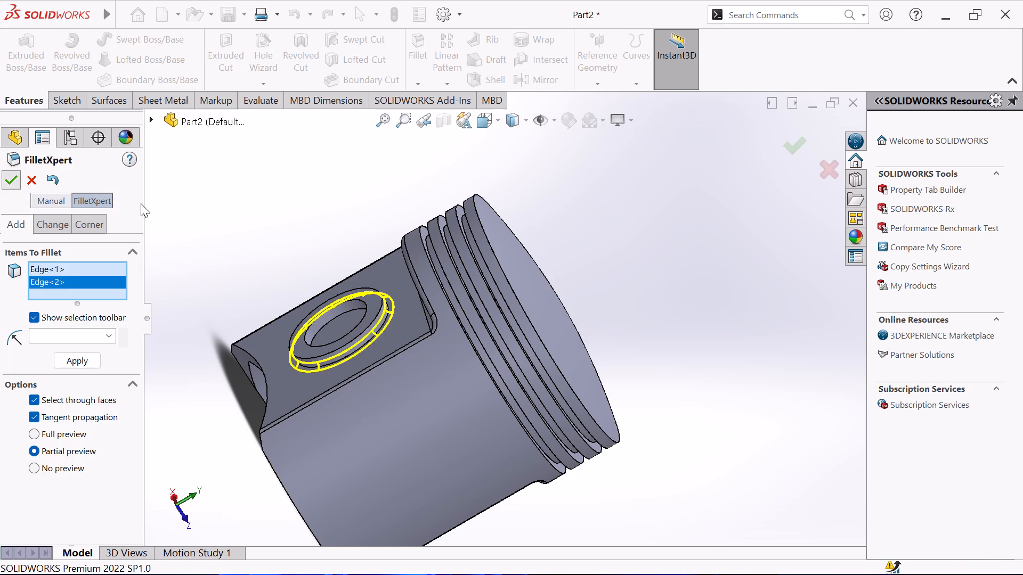
pyautogui.click(192, 207)
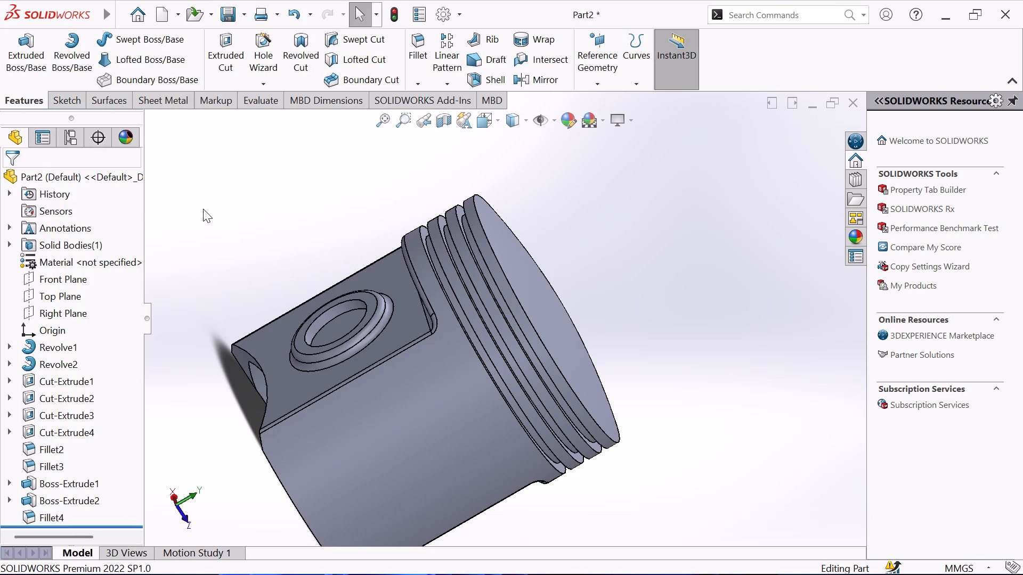
# Fillet the outer base and outer top edges of the ring boss on the opposite recess with a 1 mm radius.
pyautogui.moveTo(206, 209); pyautogui.dragTo(254, 241, button='middle')
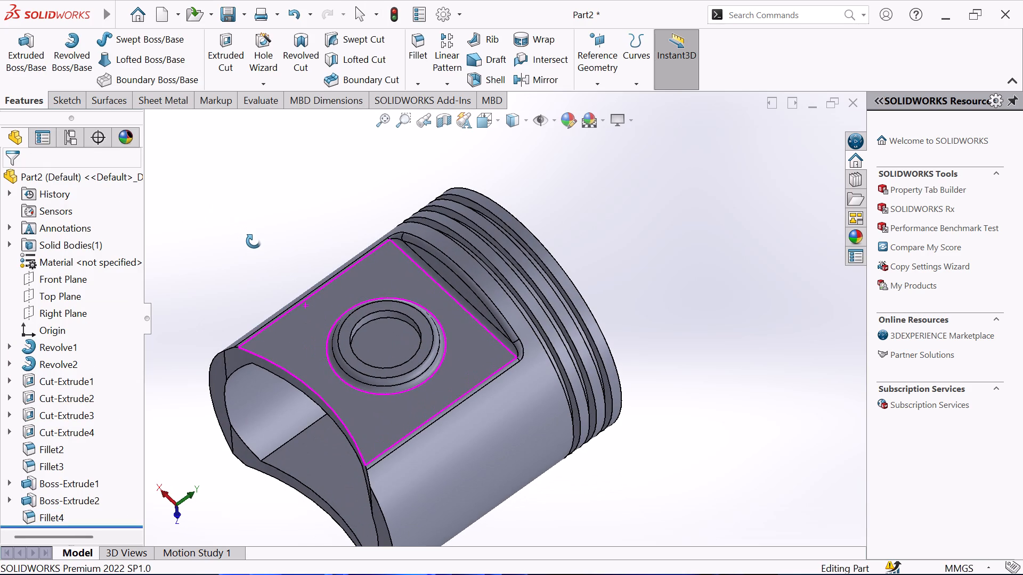
pyautogui.moveTo(254, 241); pyautogui.dragTo(143, 109, button='middle')
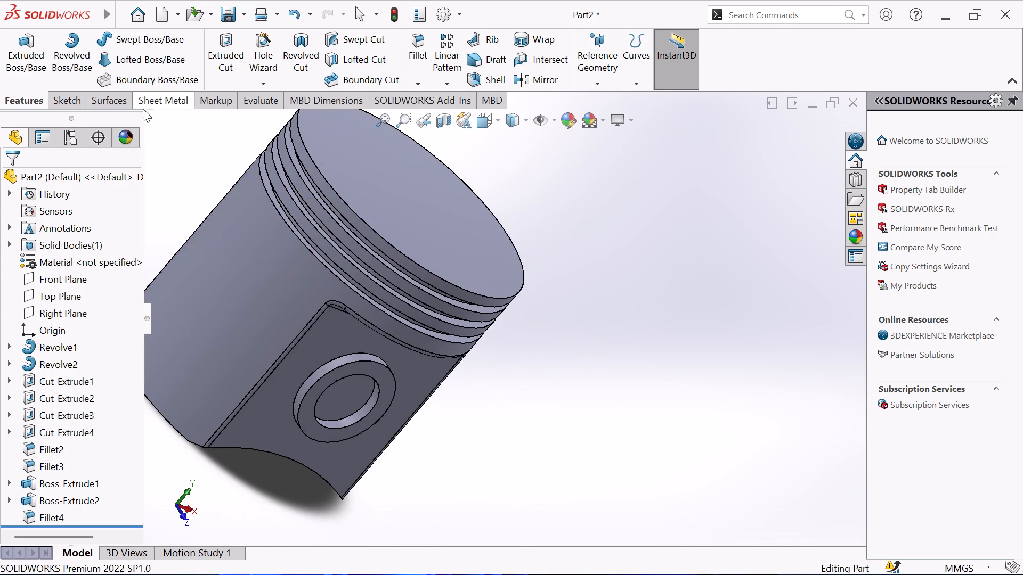
pyautogui.click(418, 39)
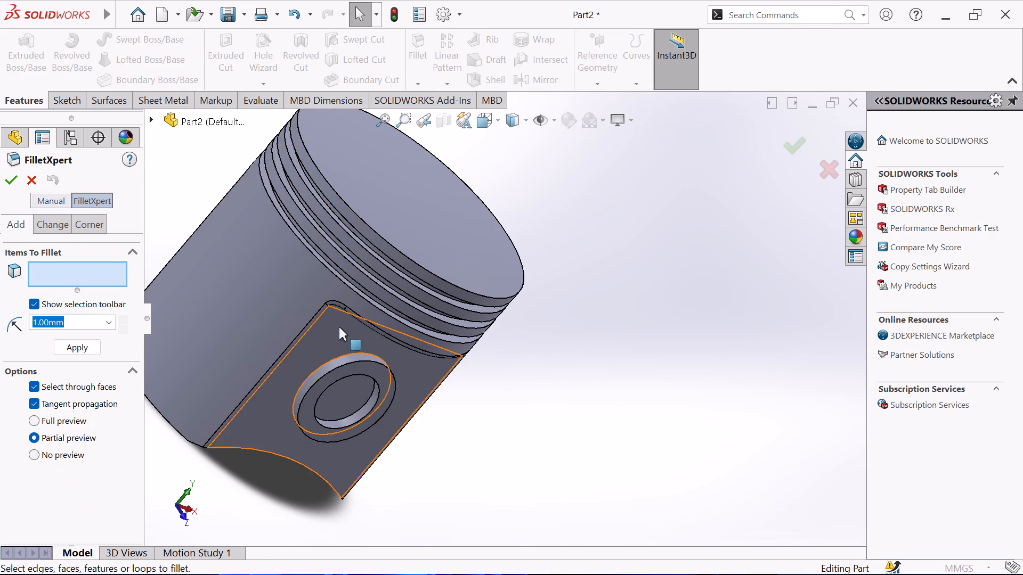
pyautogui.click(336, 359)
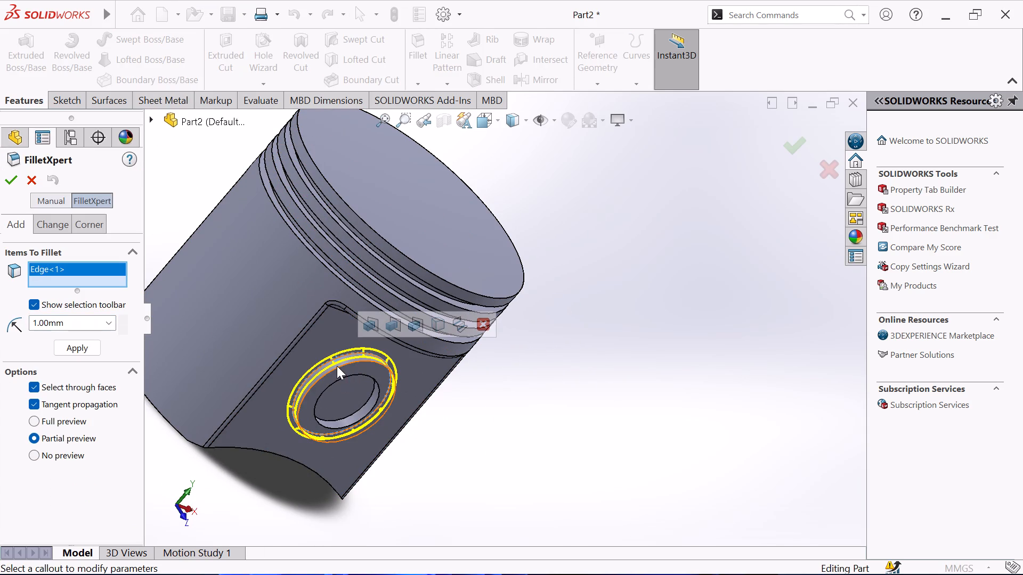
pyautogui.click(340, 366)
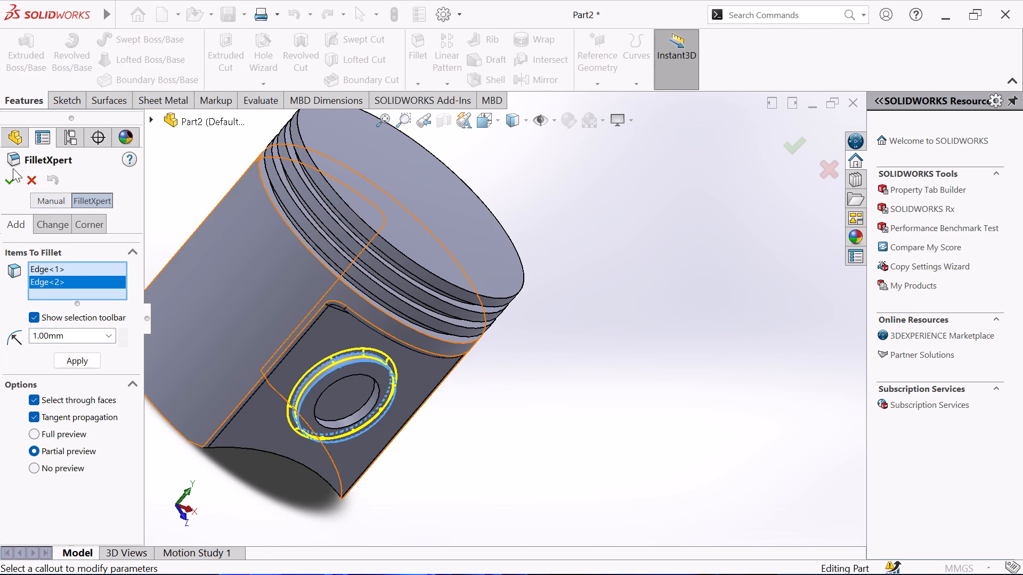
pyautogui.click(11, 176)
# Start a sketch on the circular face inside the ring boss and convert that face's edge into a sketch circle.
pyautogui.scroll(1, 180, 227)
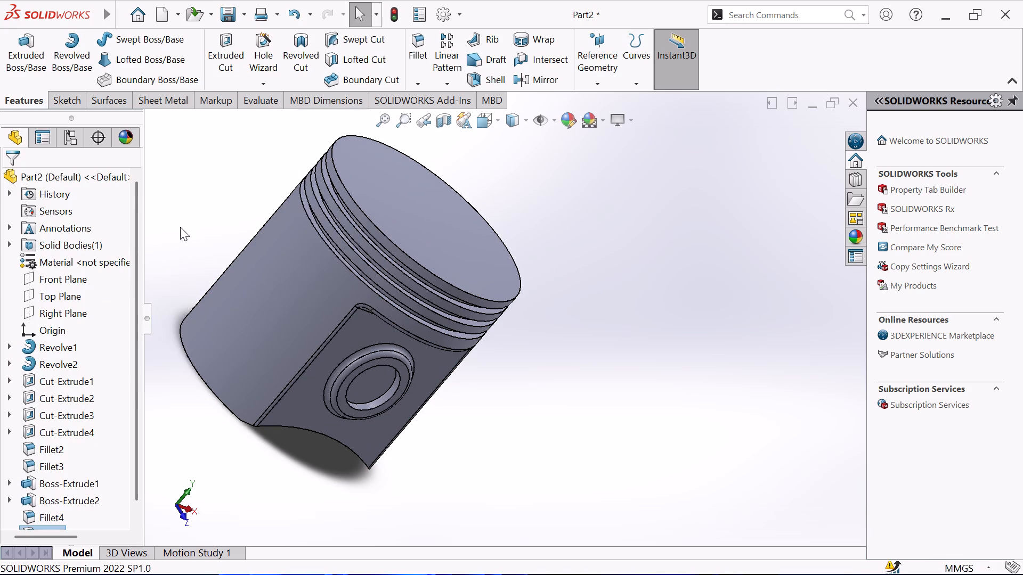
pyautogui.moveTo(183, 221); pyautogui.dragTo(285, 298, button='middle')
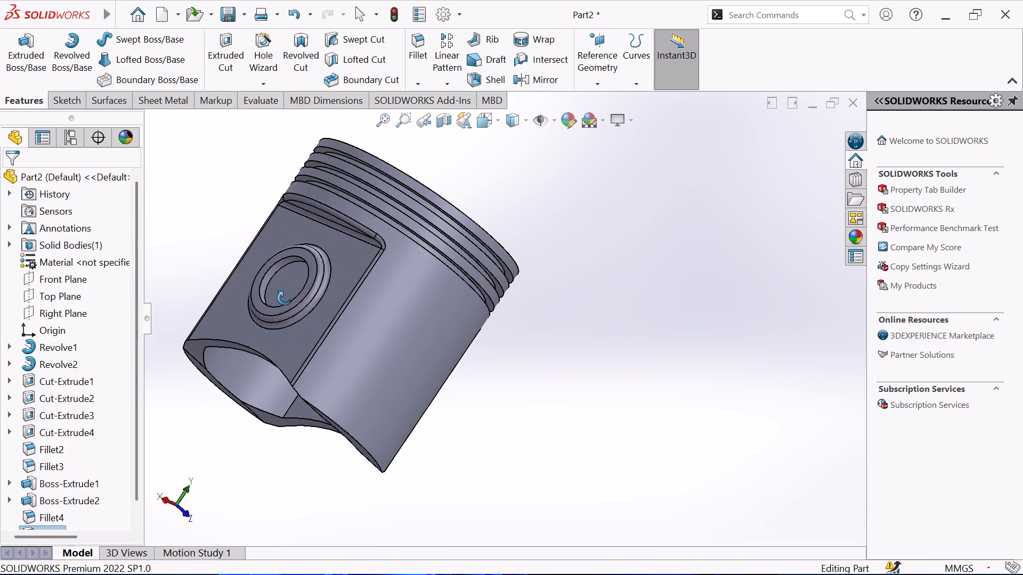
pyautogui.moveTo(285, 298); pyautogui.dragTo(287, 302, button='middle')
pyautogui.click(289, 293)
pyautogui.click(342, 260)
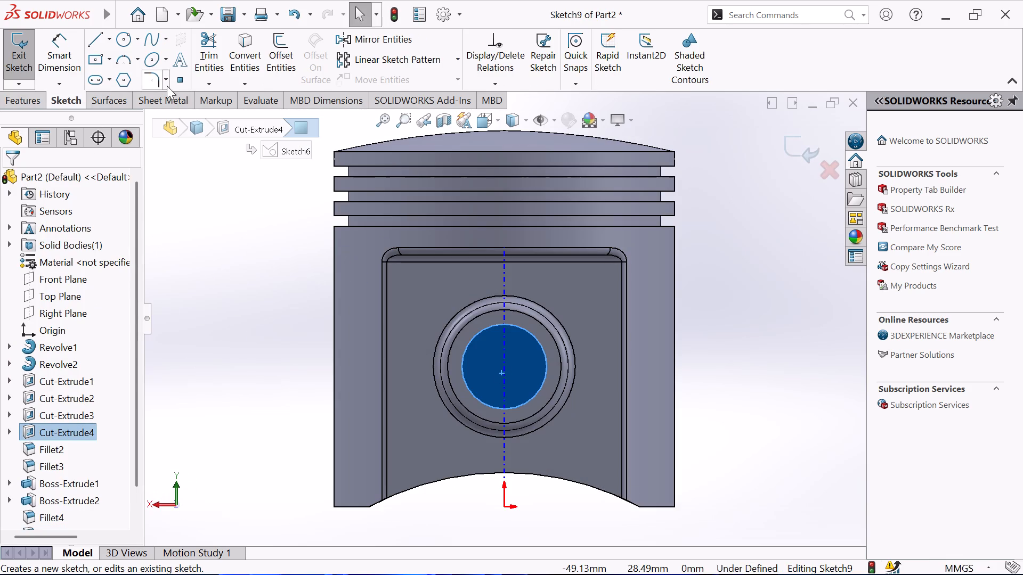
pyautogui.click(253, 63)
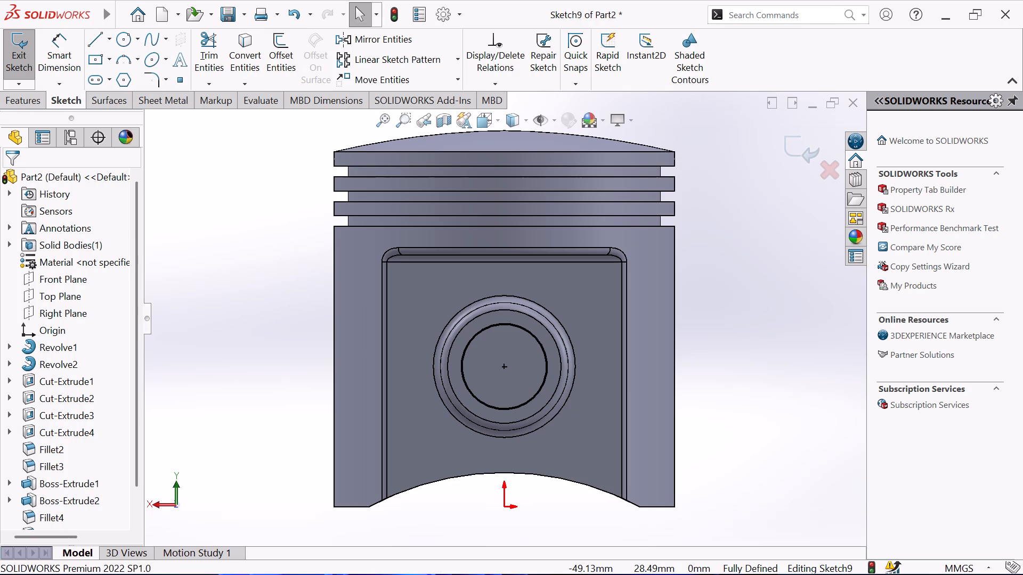
# Cut the converted circle inside the ring boss 12 mm deep as a blind extruded cut to form the first pin hole.
pyautogui.click(30, 96)
pyautogui.click(226, 60)
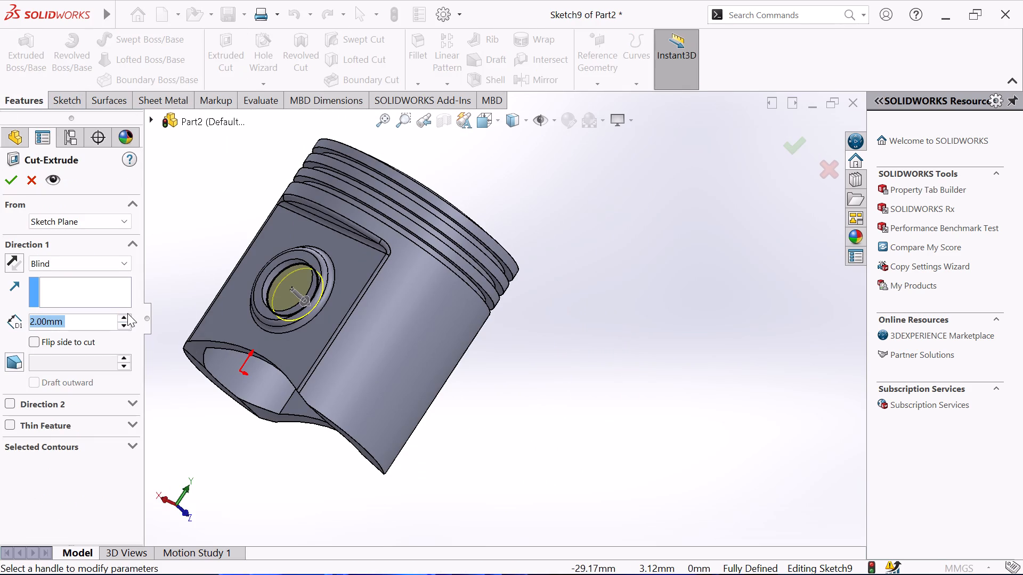
pyautogui.click(127, 314)
pyautogui.click(12, 184)
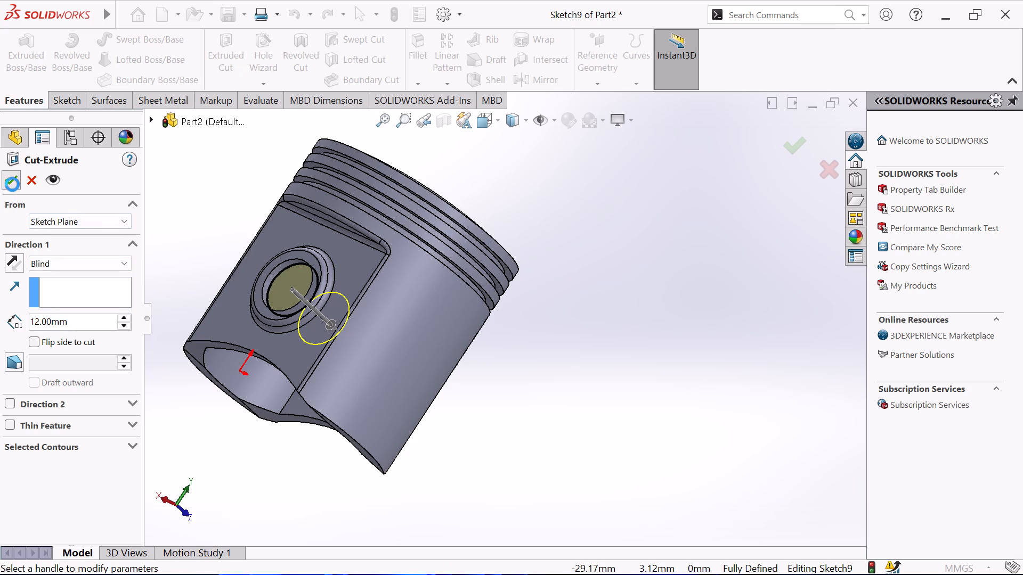
pyautogui.click(192, 199)
# Start a sketch on the circular face inside the opposite ring boss and convert that face's edge into a sketch circle.
pyautogui.moveTo(275, 244); pyautogui.dragTo(310, 298, button='middle')
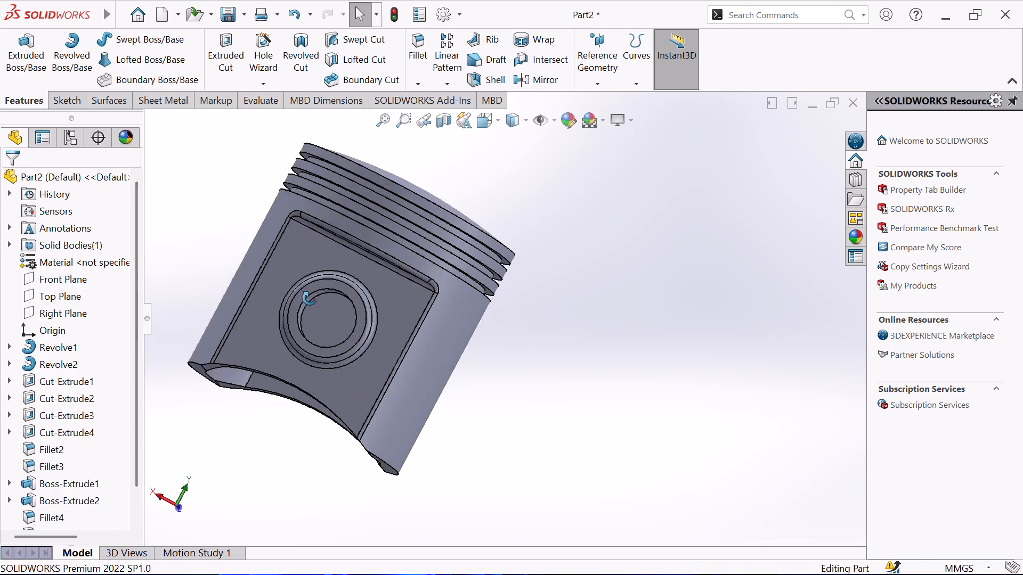
pyautogui.moveTo(310, 298); pyautogui.dragTo(144, 236, button='middle')
pyautogui.click(384, 337)
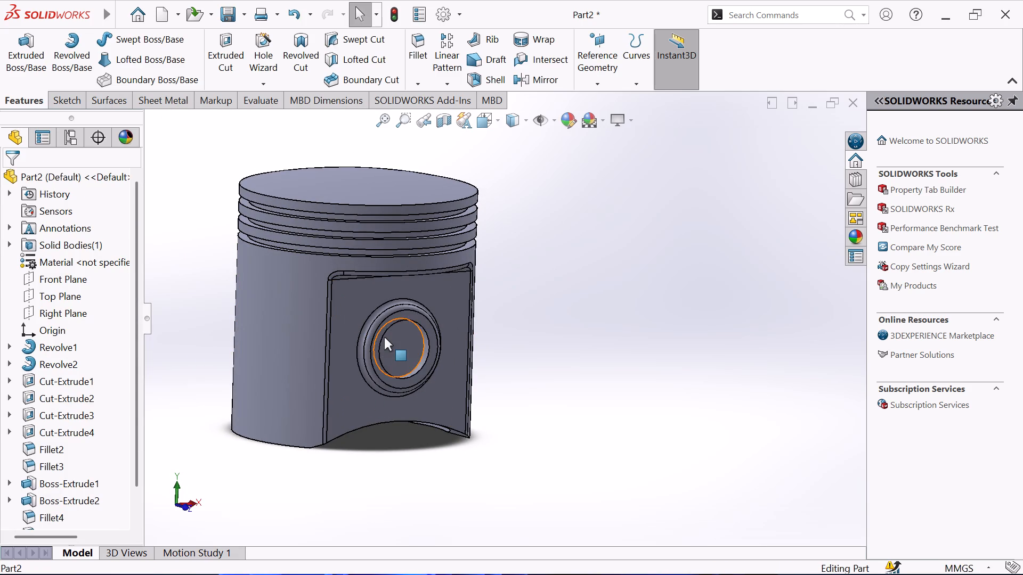
pyautogui.click(449, 300)
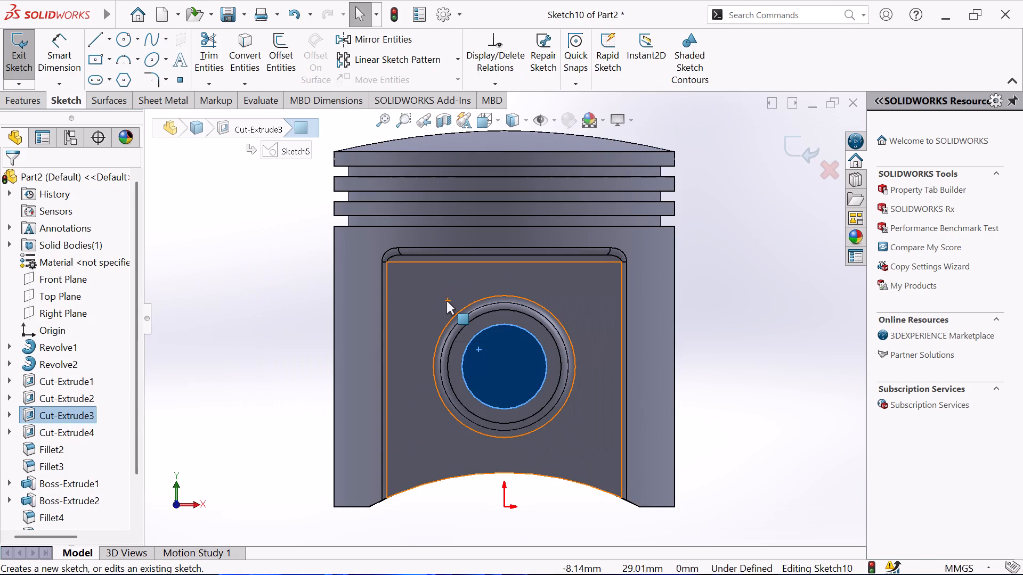
pyautogui.click(240, 68)
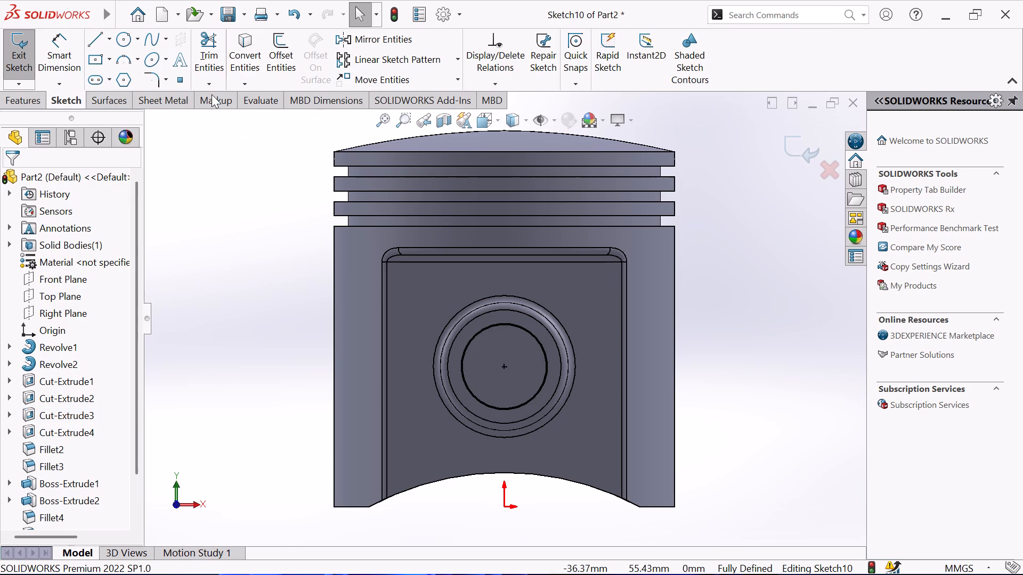
# Cut the converted circle 12 mm deep as a blind extruded cut to form the opposite pin hole.
pyautogui.click(14, 101)
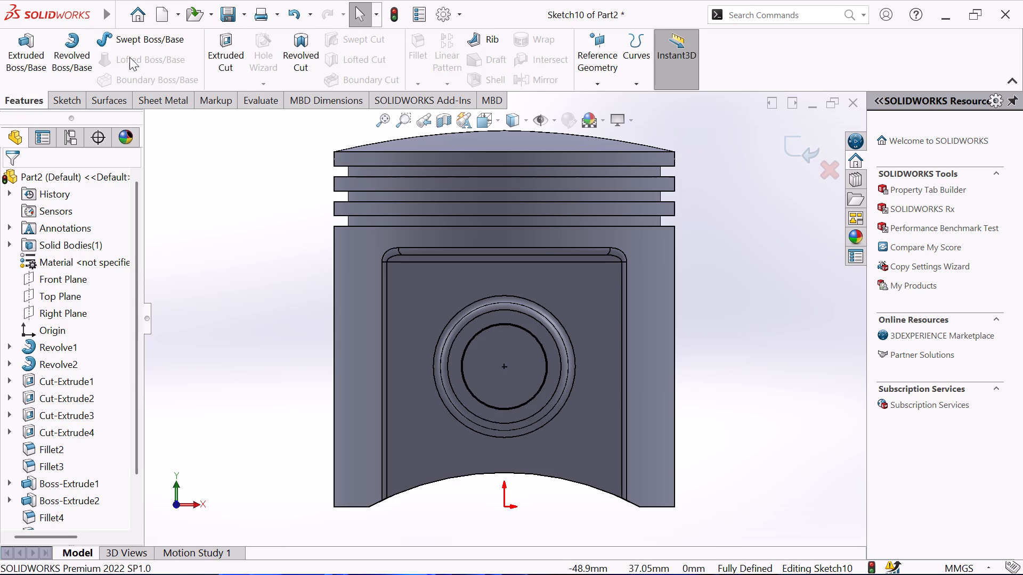
pyautogui.click(221, 54)
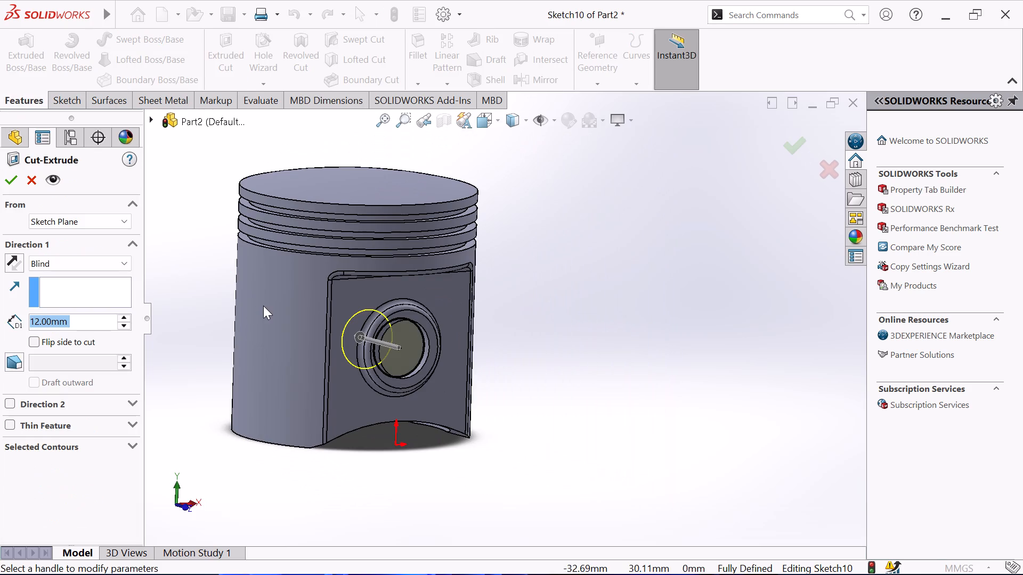
pyautogui.click(13, 179)
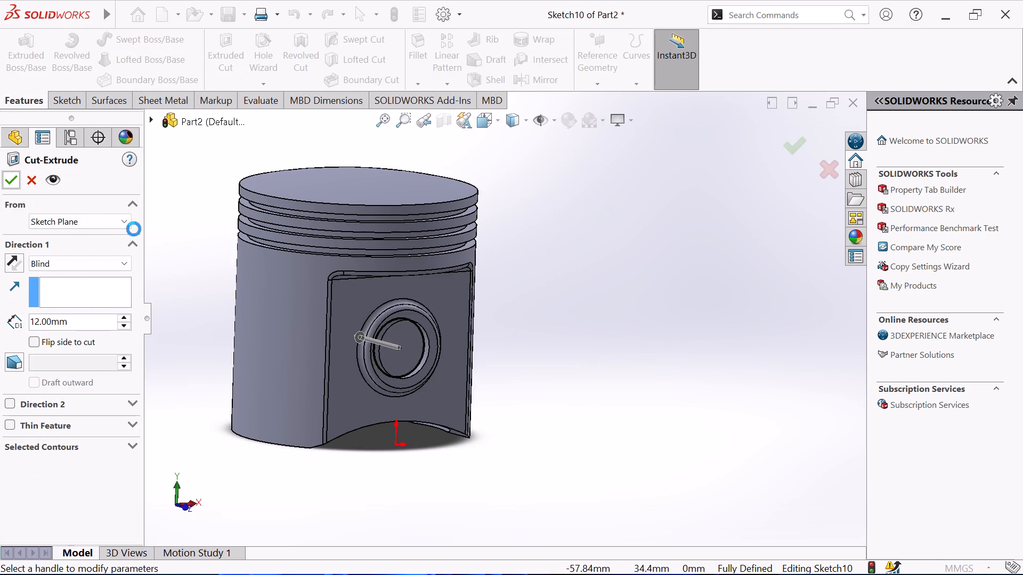
pyautogui.click(208, 234)
# Fillet the two straight edges where the cavity floor meets the flat pin-hole walls with a 1 mm radius.
pyautogui.moveTo(199, 225); pyautogui.dragTo(194, 218, button='middle')
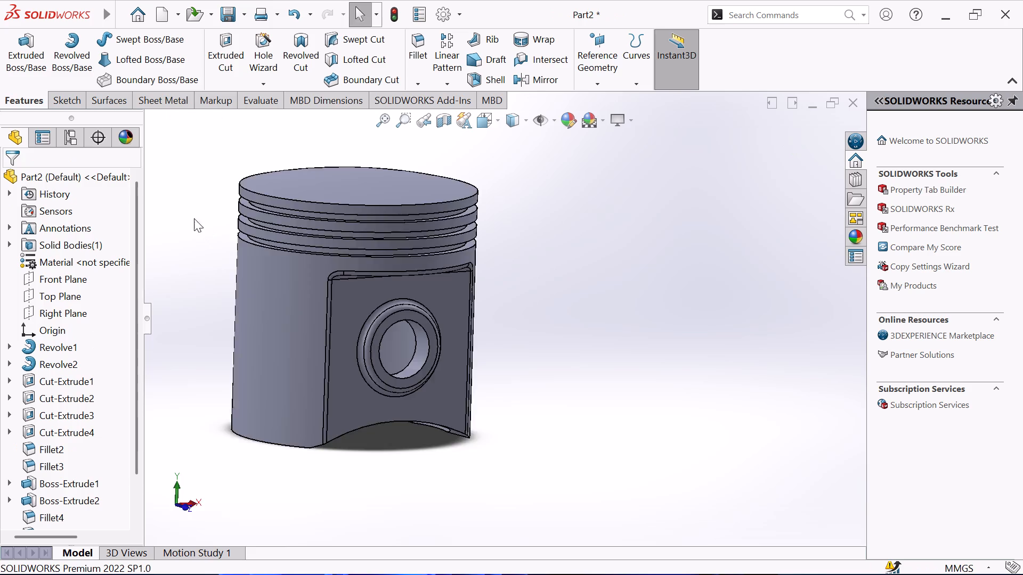
pyautogui.moveTo(194, 218); pyautogui.dragTo(111, 80, button='middle')
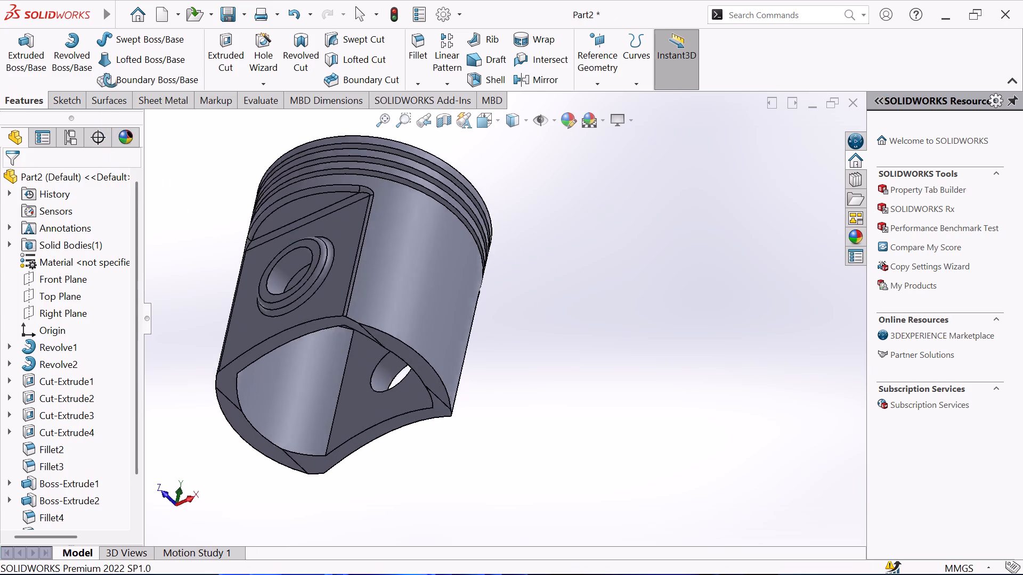
pyautogui.moveTo(111, 80); pyautogui.dragTo(47, 133, button='middle')
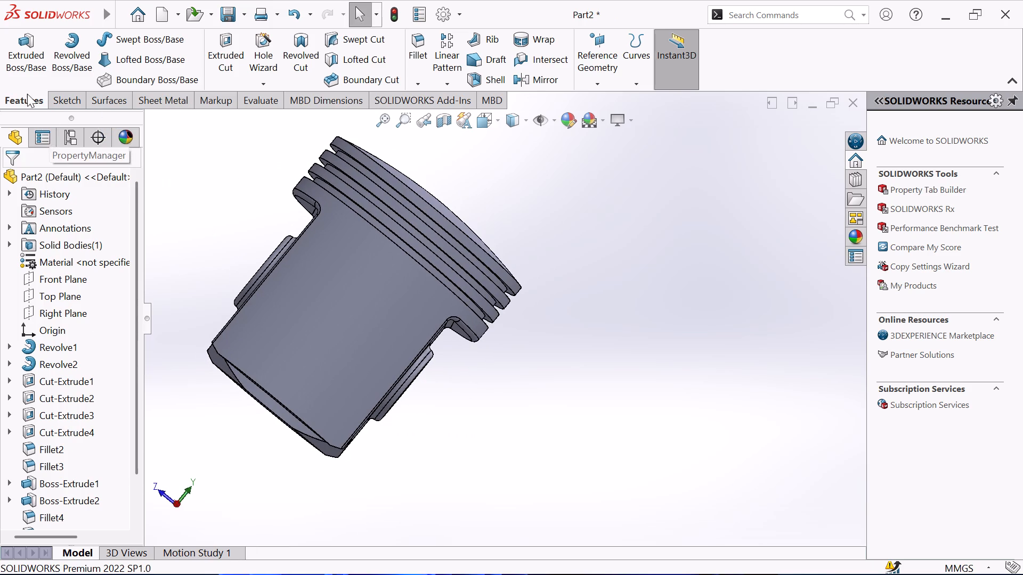
pyautogui.scroll(-1, 336, 258)
pyautogui.moveTo(579, 368); pyautogui.dragTo(655, 228, button='middle')
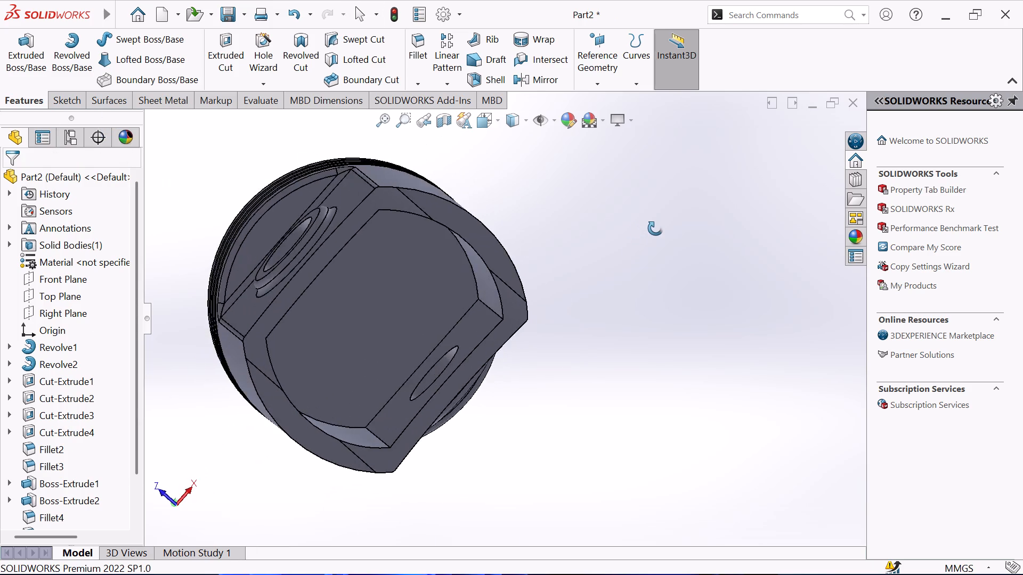
pyautogui.moveTo(655, 228); pyautogui.dragTo(651, 195, button='middle')
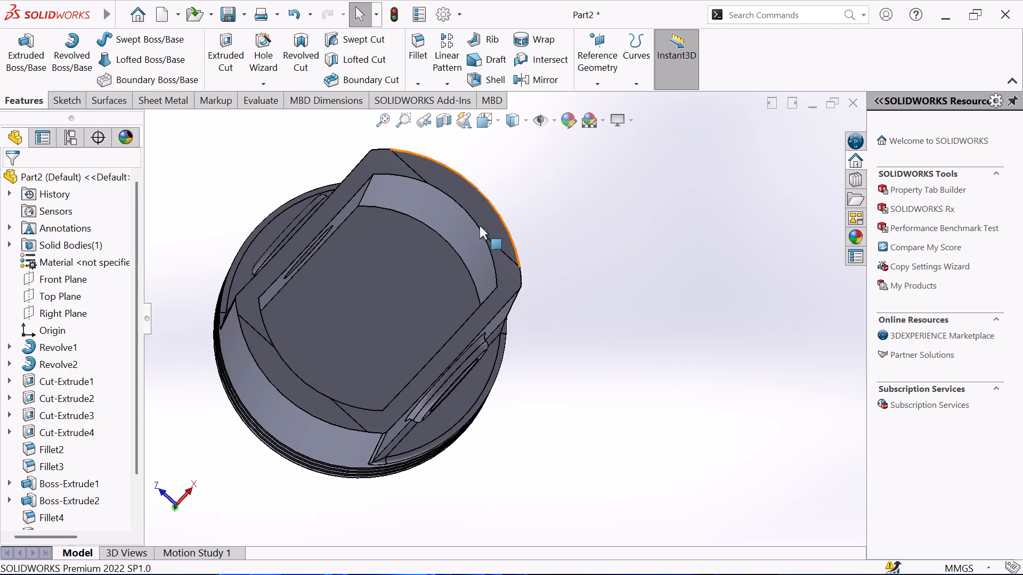
pyautogui.click(422, 38)
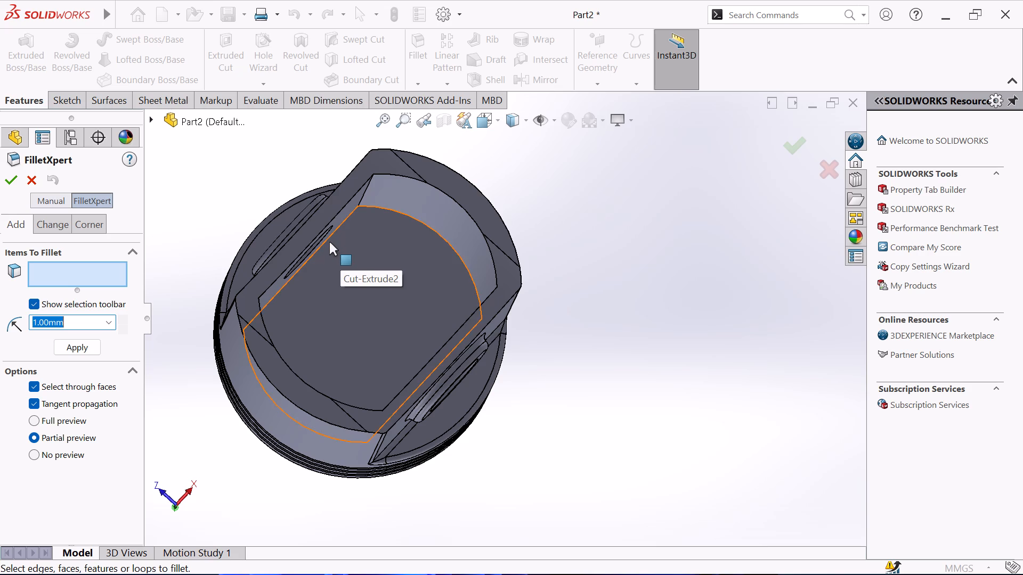
pyautogui.click(328, 240)
pyautogui.moveTo(364, 306); pyautogui.dragTo(381, 337, button='middle')
pyautogui.click(413, 359)
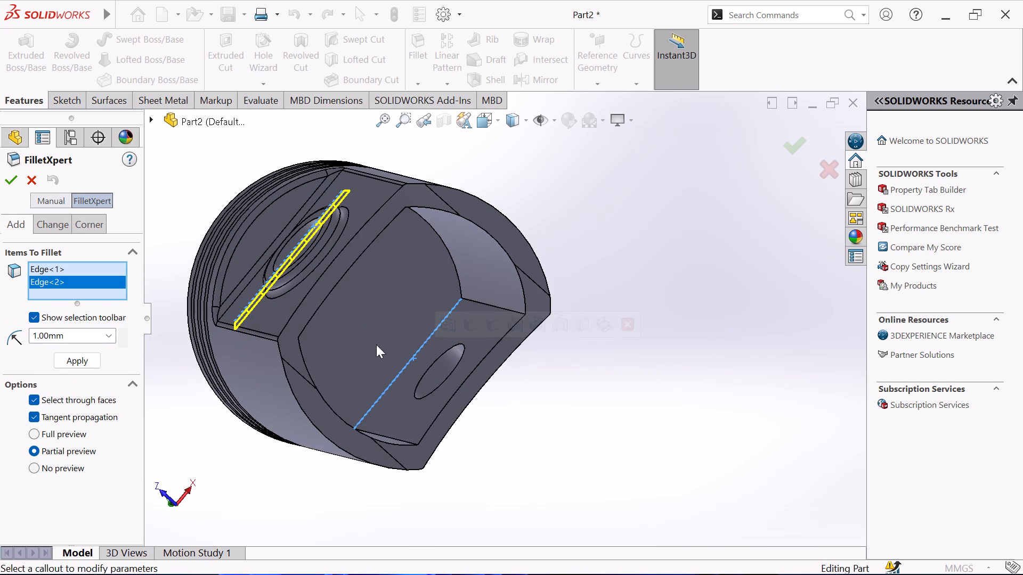
pyautogui.click(9, 182)
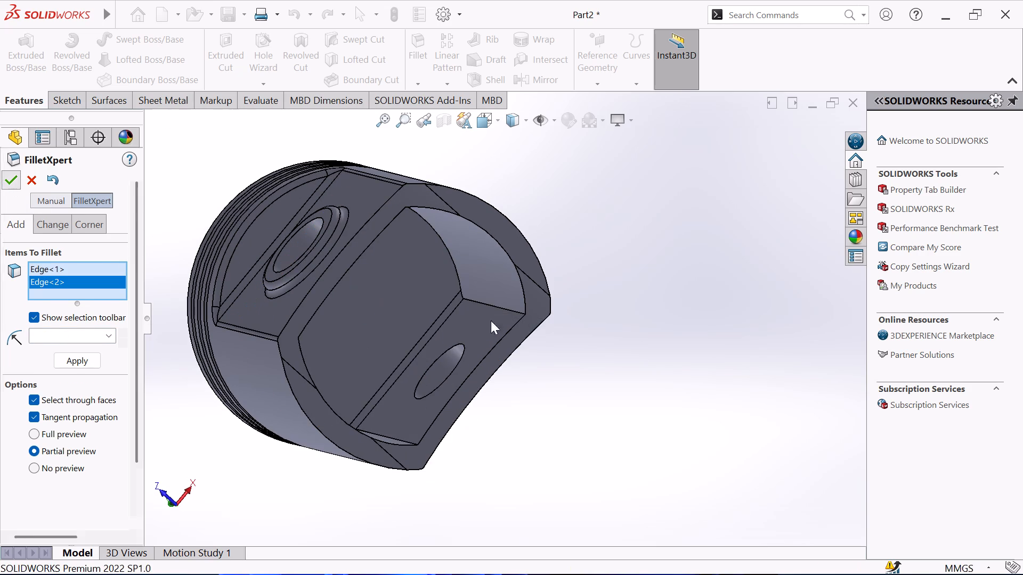
pyautogui.click(584, 333)
# Fillet the two curved edges where the cavity floor meets the rounded walls with a 1 mm radius.
pyautogui.moveTo(584, 317); pyautogui.dragTo(565, 266, button='middle')
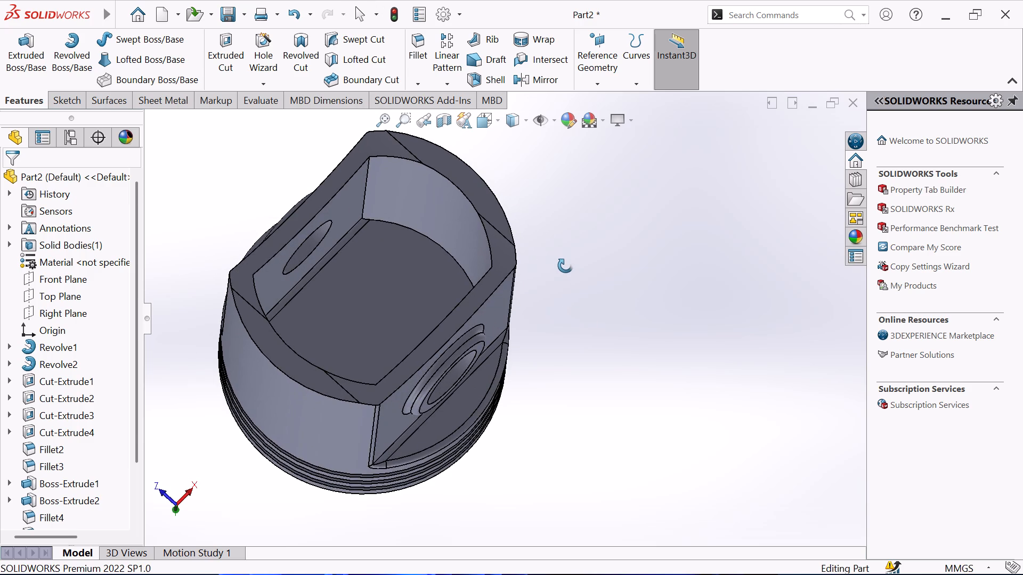
pyautogui.moveTo(565, 266); pyautogui.dragTo(572, 287, button='middle')
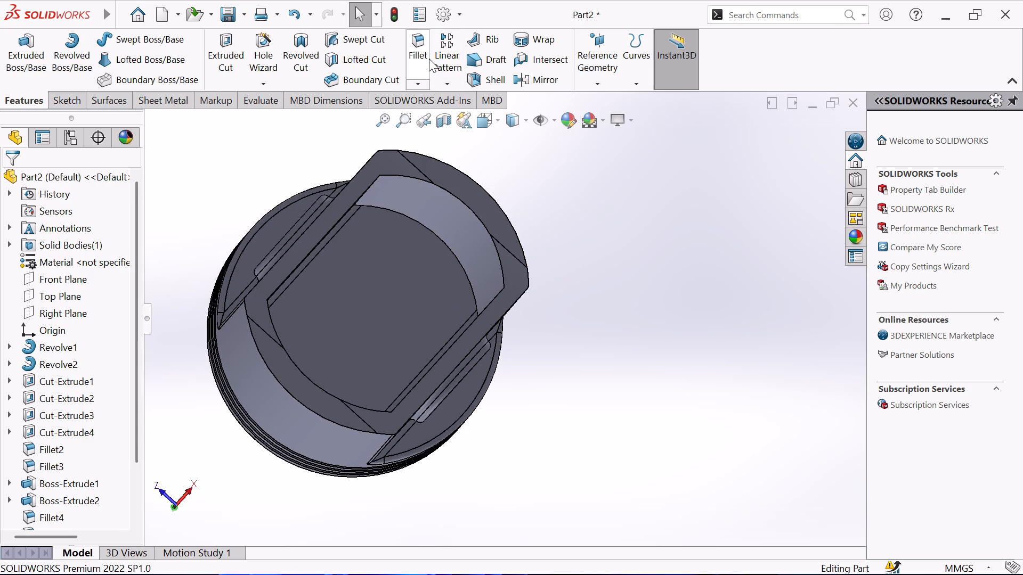
pyautogui.click(429, 57)
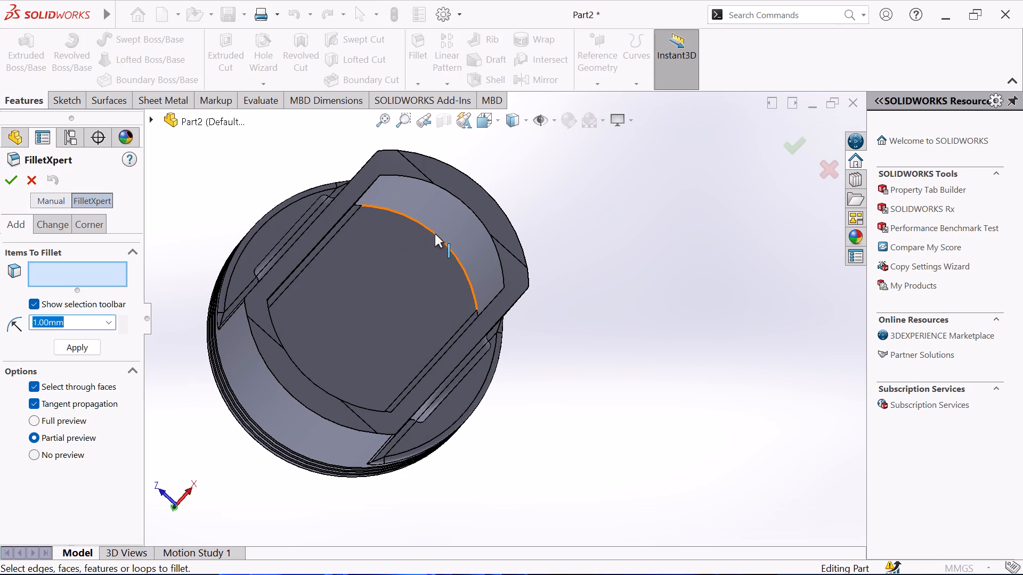
pyautogui.click(435, 234)
pyautogui.moveTo(413, 260); pyautogui.dragTo(397, 287, button='middle')
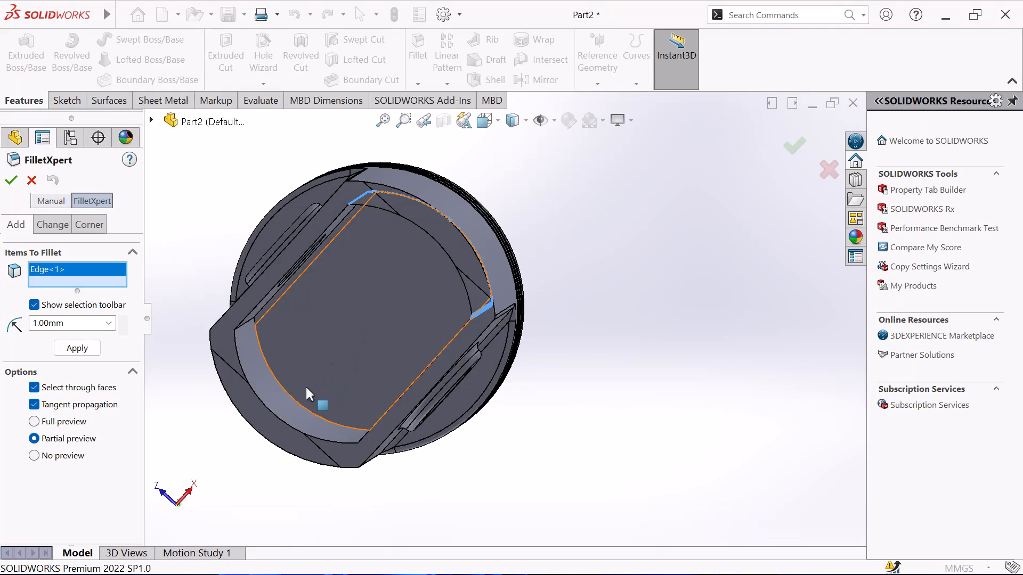
pyautogui.click(296, 400)
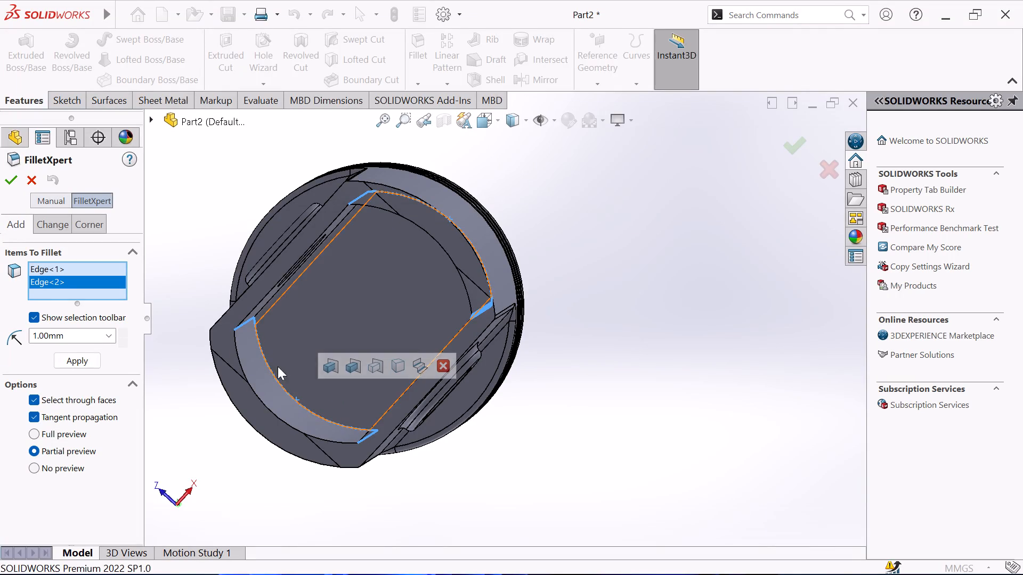
pyautogui.click(5, 174)
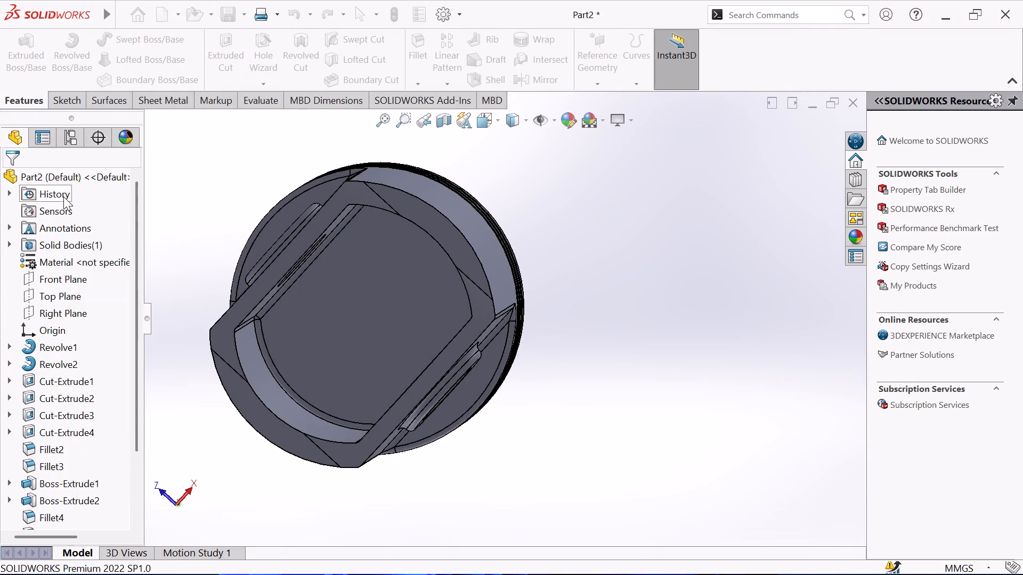
# Fillet the inner edges all around the cavity's opening at the skirt bottom with a 1 mm radius.
pyautogui.moveTo(499, 228); pyautogui.dragTo(522, 200, button='middle')
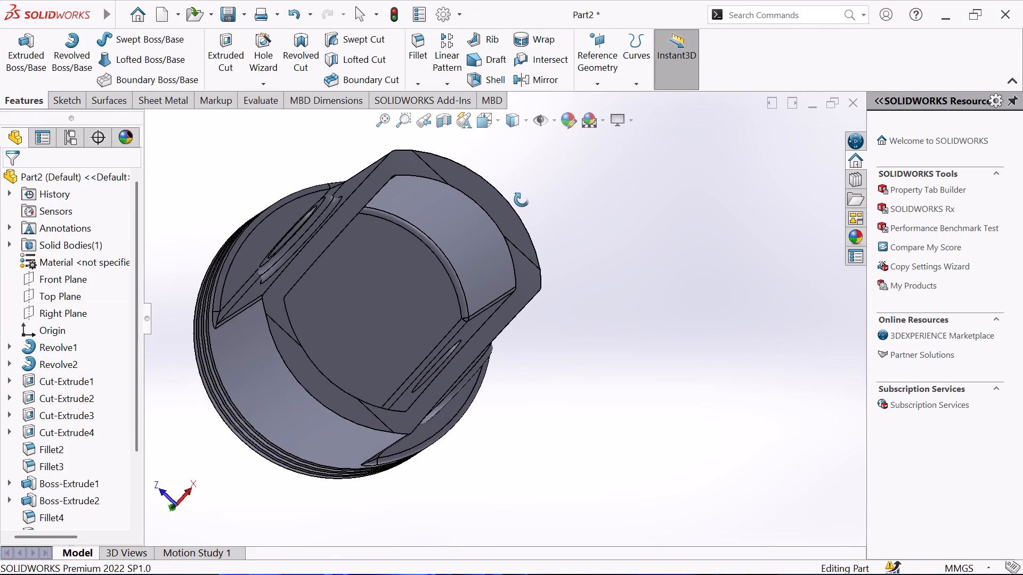
pyautogui.moveTo(522, 200); pyautogui.dragTo(524, 199, button='middle')
pyautogui.middleClick(524, 199)
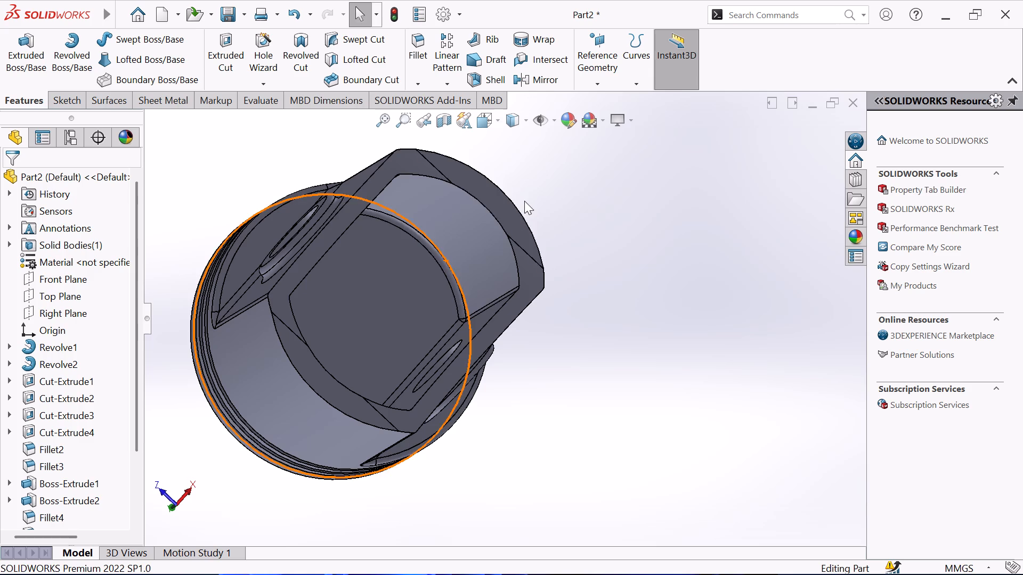
pyautogui.click(413, 68)
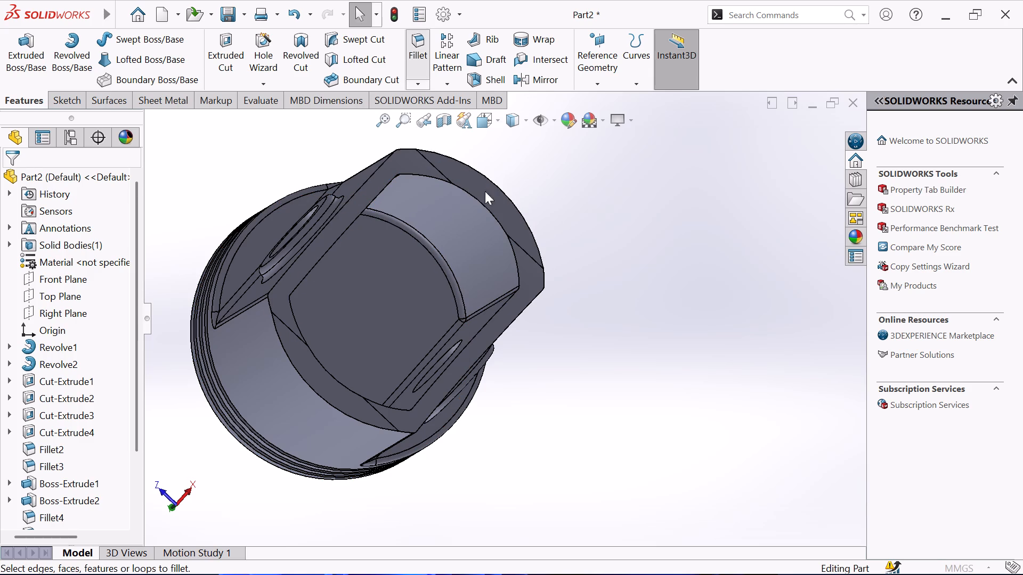
pyautogui.click(501, 226)
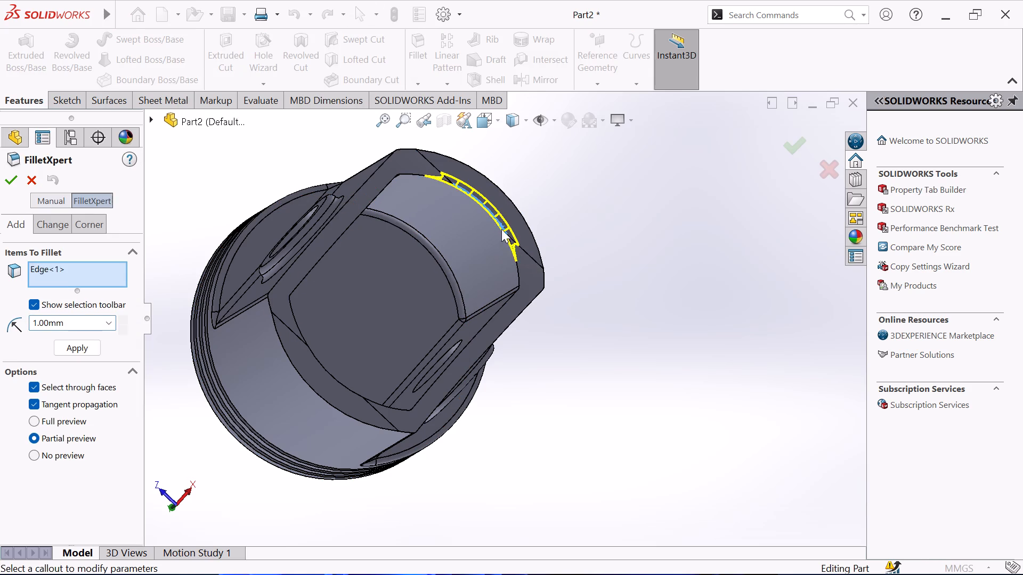
pyautogui.click(517, 265)
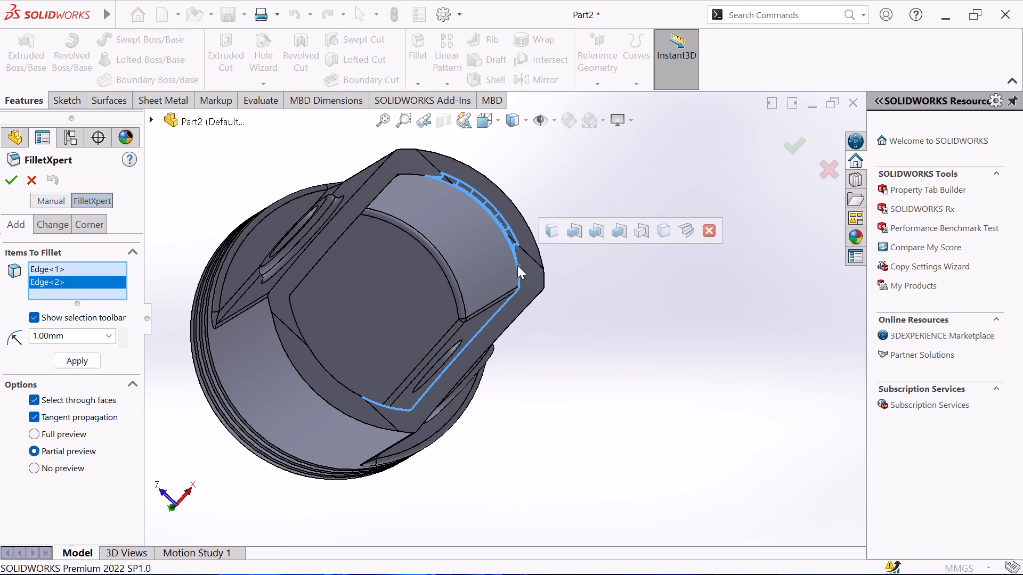
pyautogui.click(415, 175)
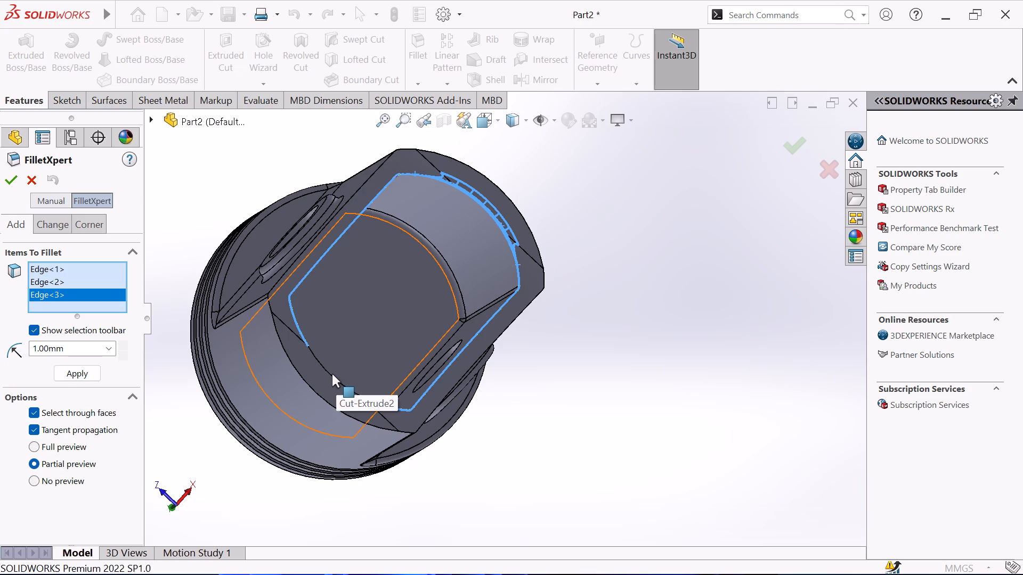
pyautogui.click(331, 374)
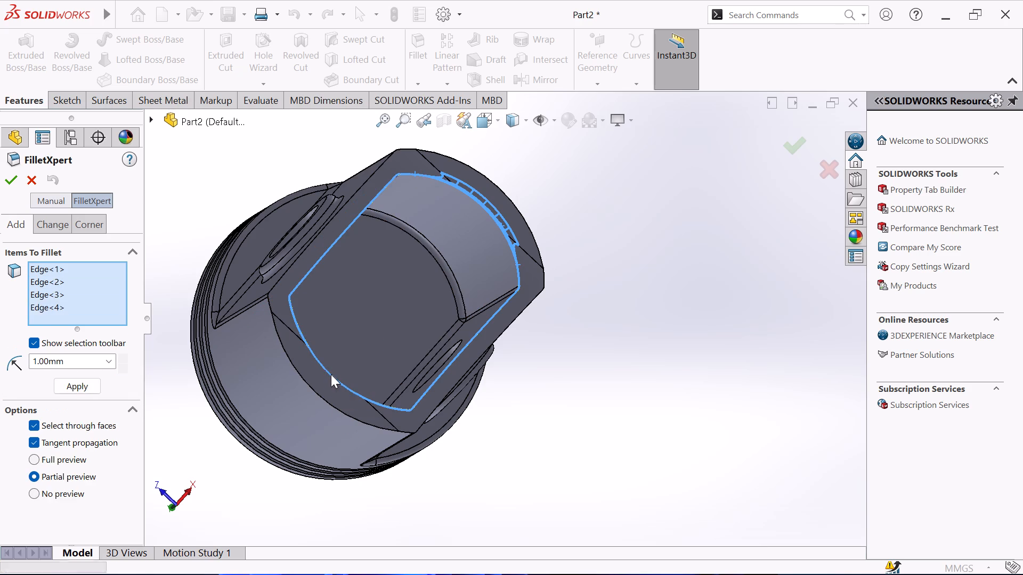
pyautogui.click(11, 190)
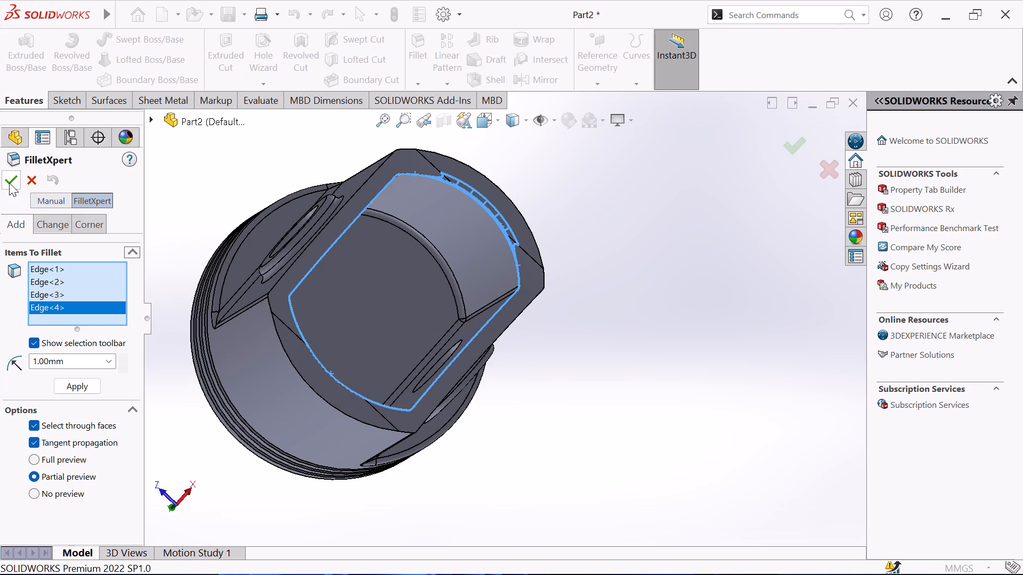
pyautogui.click(9, 182)
pyautogui.click(587, 330)
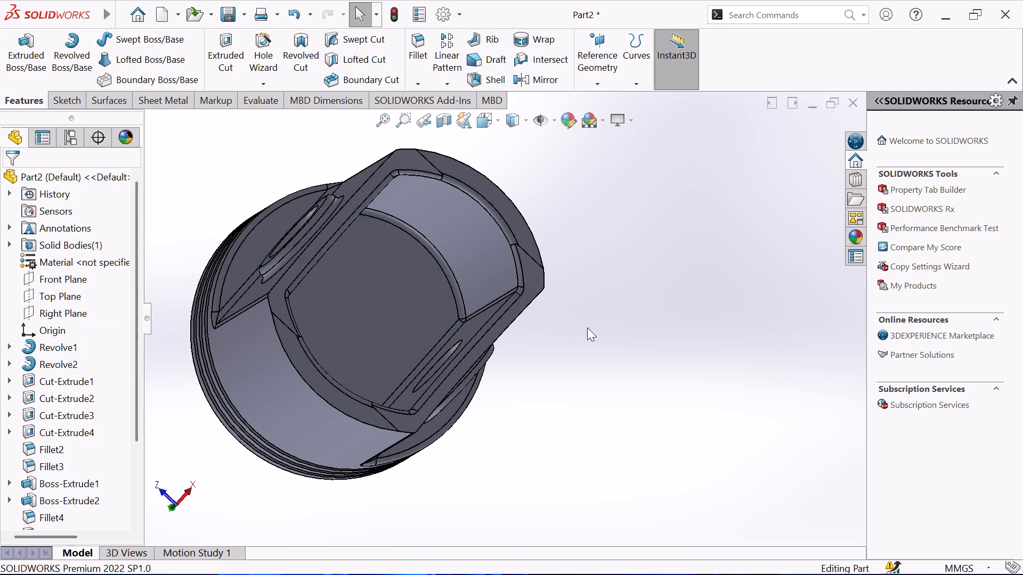
# Delete the 1 mm fillet that runs around the cavity's opening at the skirt bottom.
pyautogui.moveTo(590, 311); pyautogui.dragTo(573, 450, button='middle')
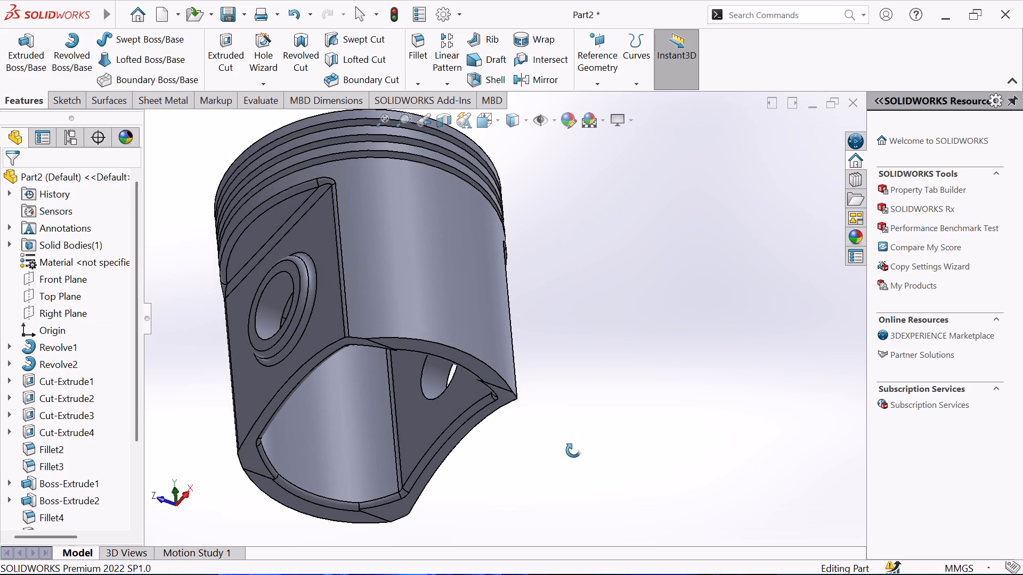
pyautogui.moveTo(573, 450); pyautogui.dragTo(573, 387, button='middle')
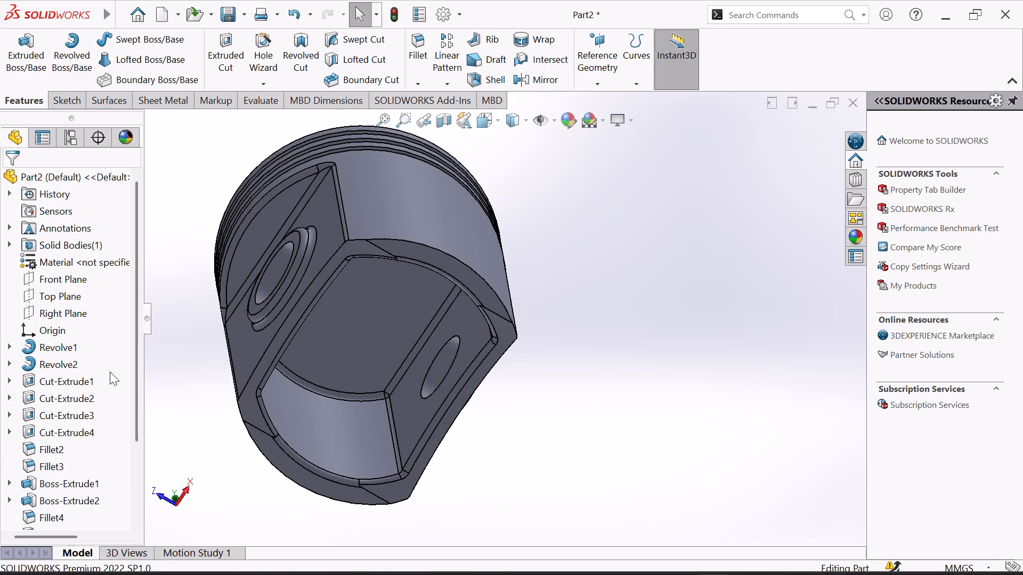
pyautogui.scroll(-4, 109, 373)
pyautogui.rightClick(59, 523)
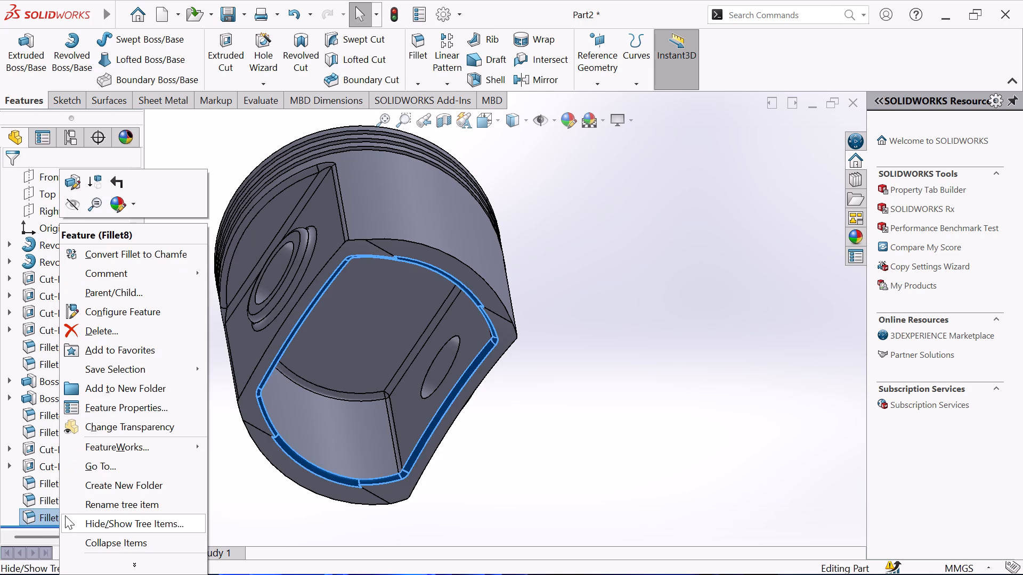
pyautogui.click(110, 329)
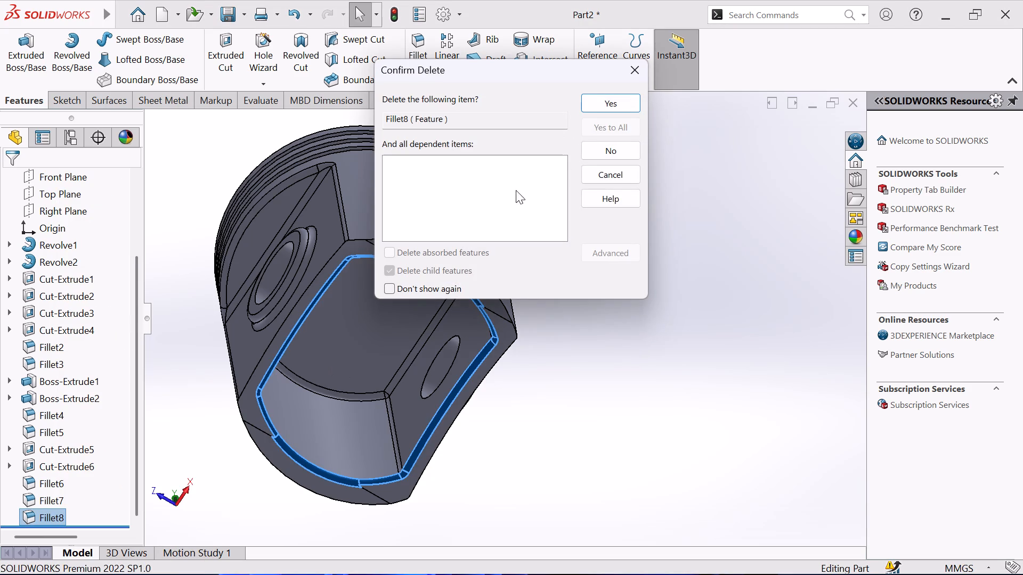
pyautogui.click(606, 98)
pyautogui.click(615, 311)
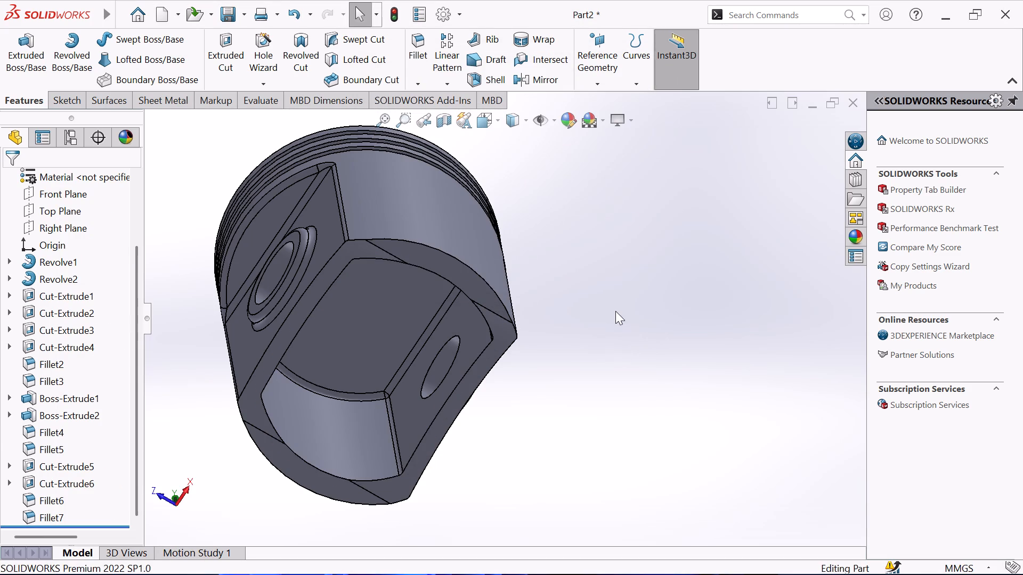
# Examine the piston from all around, checking the cavity interior, skirt rim, pin bosses and ring grooves.
pyautogui.moveTo(615, 303); pyautogui.dragTo(597, 209, button='middle')
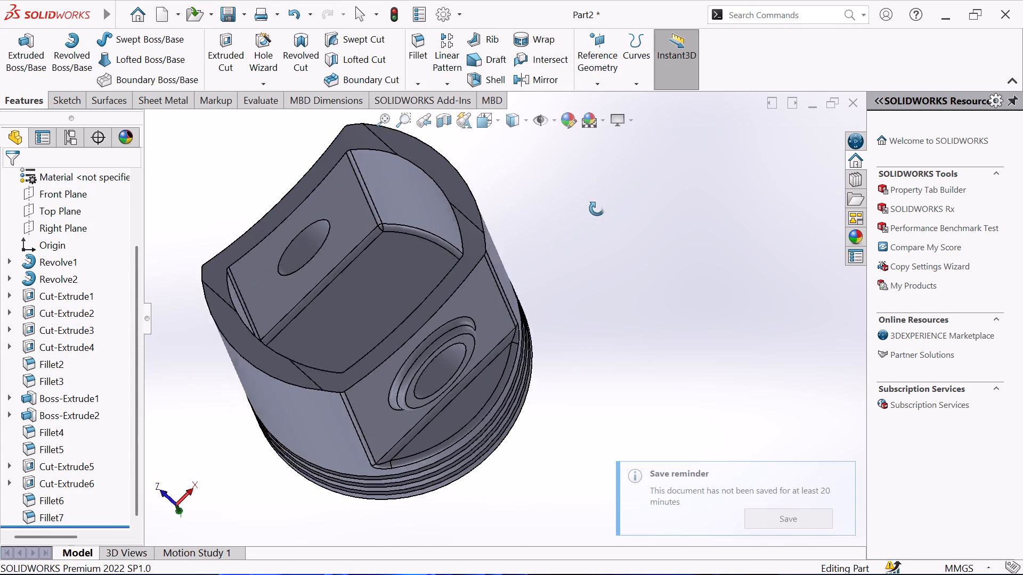
pyautogui.moveTo(597, 209); pyautogui.dragTo(592, 337, button='middle')
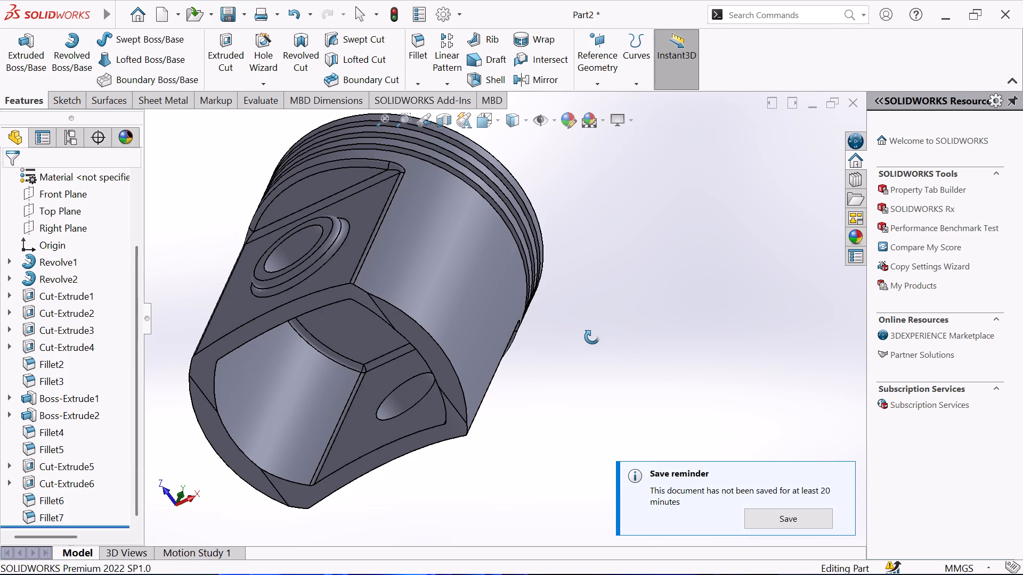
pyautogui.moveTo(592, 337); pyautogui.dragTo(592, 307, button='middle')
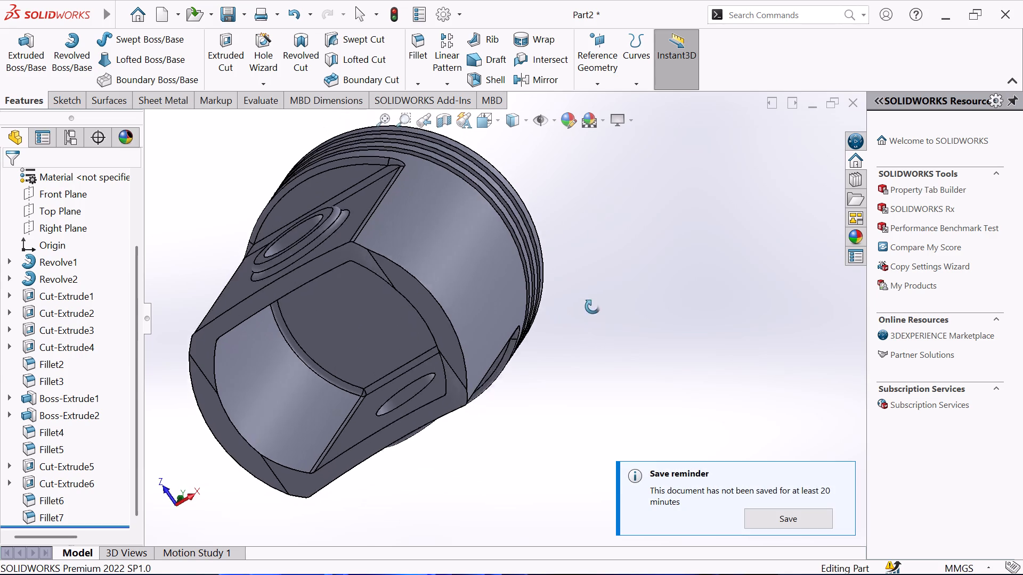
pyautogui.moveTo(592, 307); pyautogui.dragTo(612, 214, button='middle')
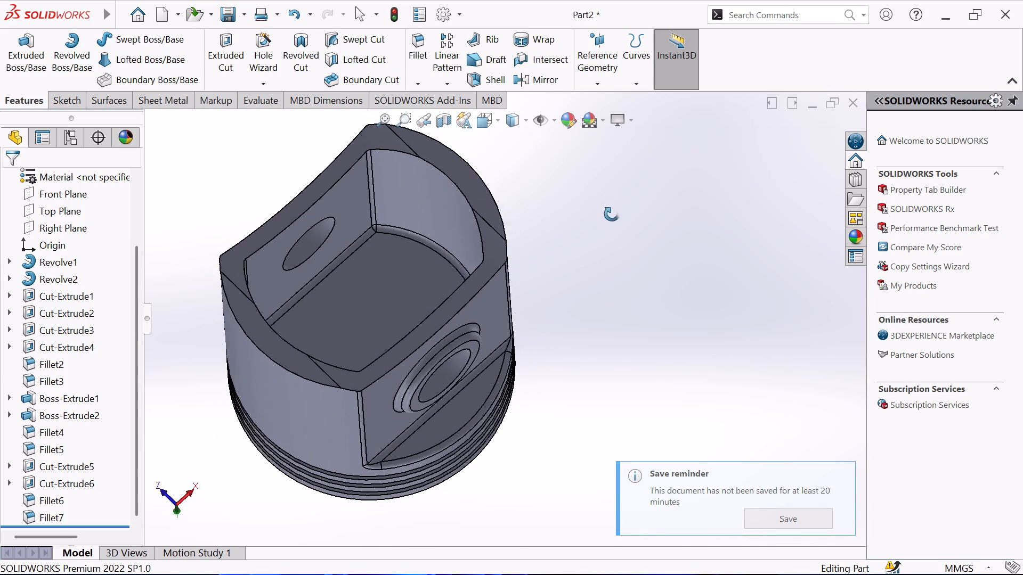
pyautogui.moveTo(612, 214); pyautogui.dragTo(573, 503, button='middle')
pyautogui.middleClick(573, 503)
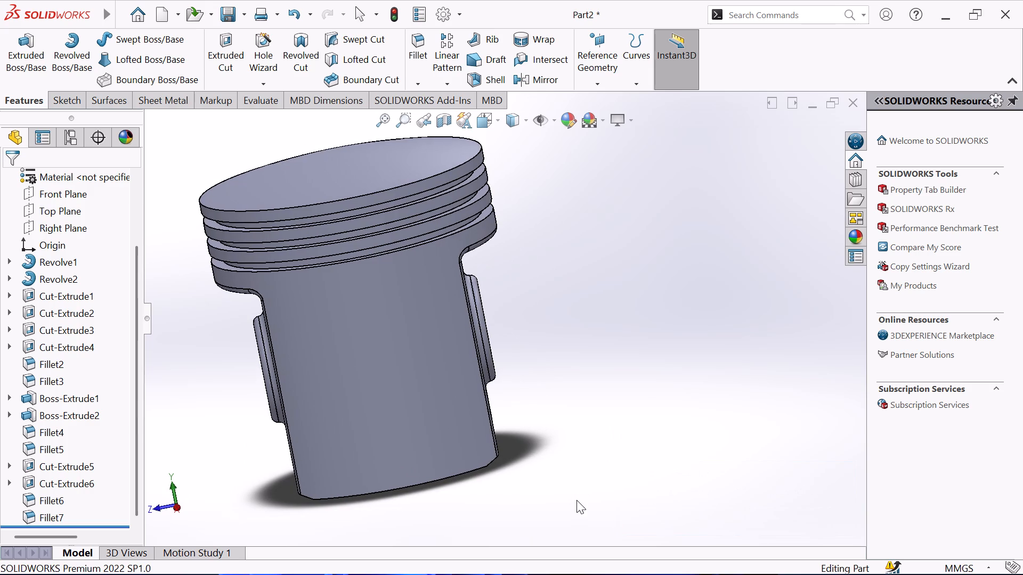
pyautogui.moveTo(578, 498); pyautogui.dragTo(549, 475, button='middle')
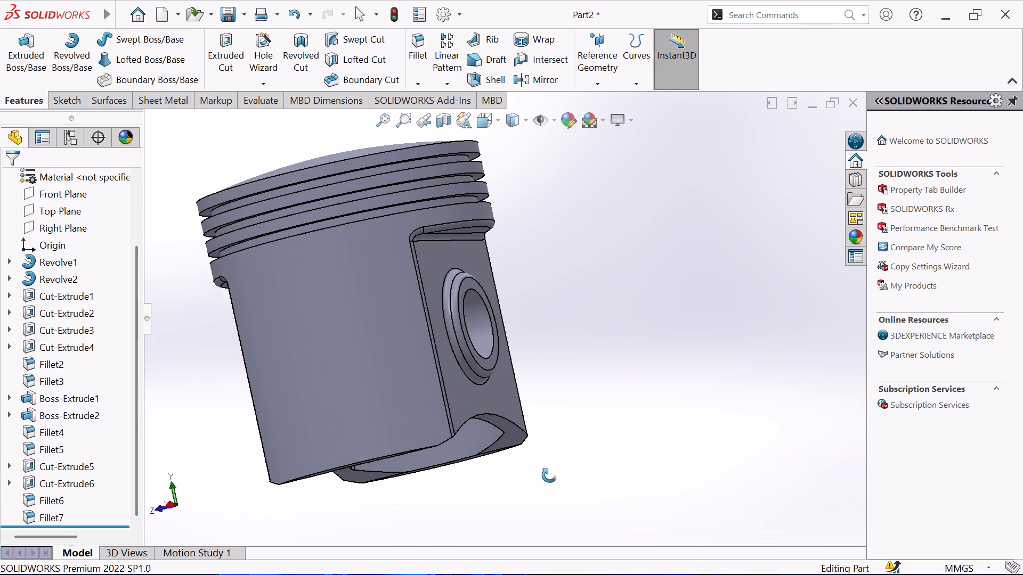
pyautogui.moveTo(549, 475); pyautogui.dragTo(508, 549, button='middle')
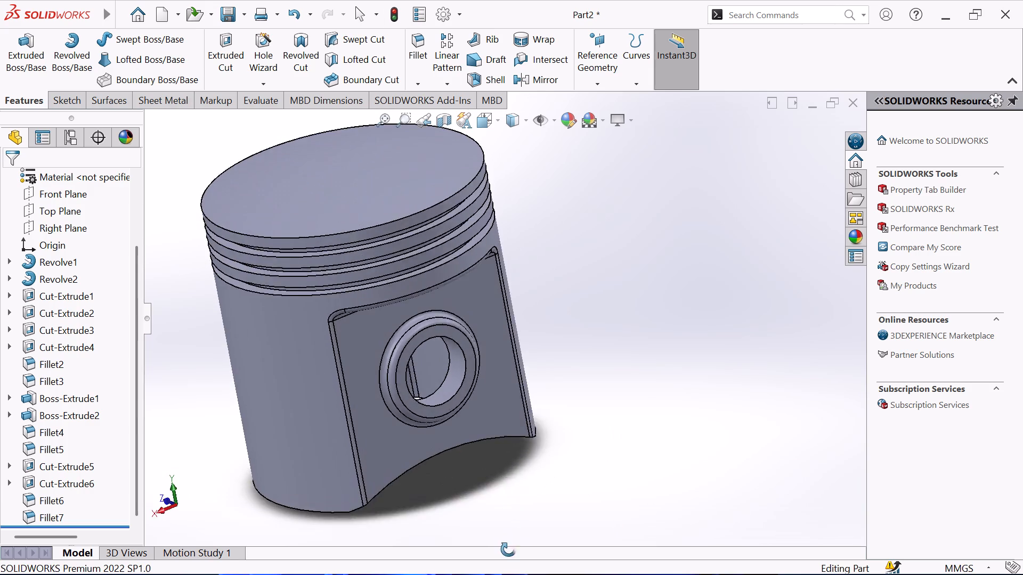
pyautogui.moveTo(508, 549); pyautogui.dragTo(626, 445, button='middle')
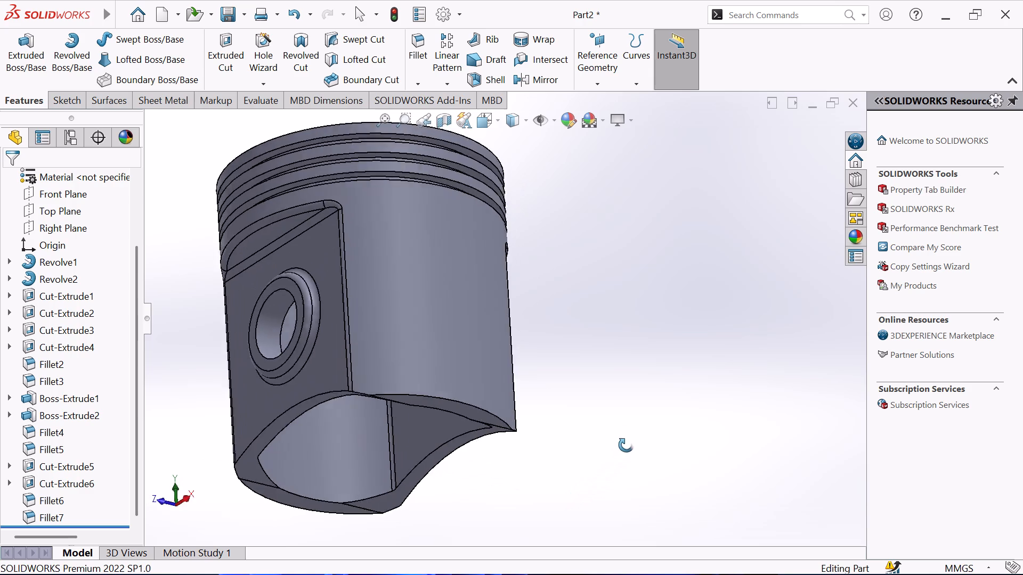
pyautogui.moveTo(626, 445); pyautogui.dragTo(647, 407, button='middle')
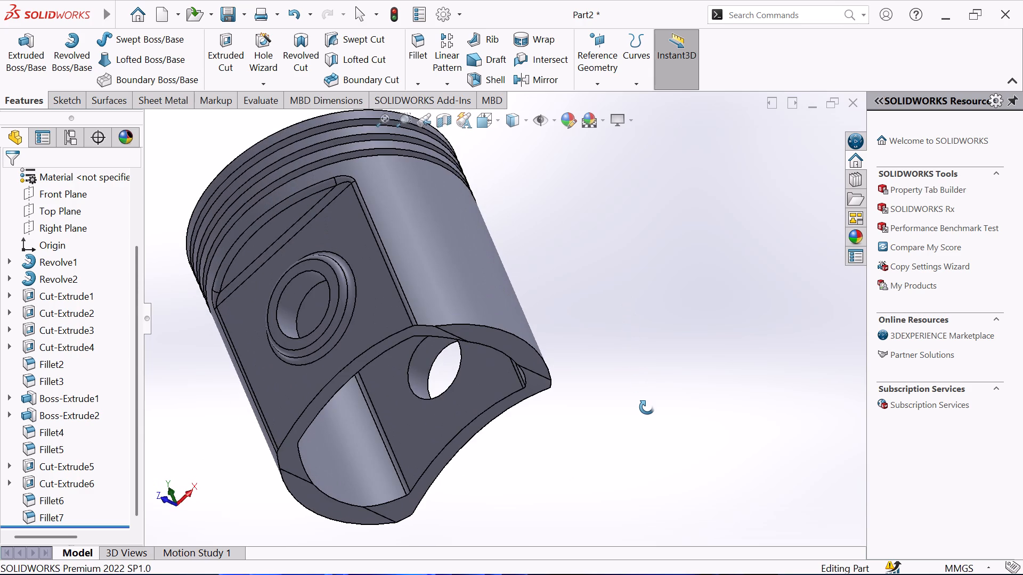
pyautogui.moveTo(647, 407); pyautogui.dragTo(647, 417, button='middle')
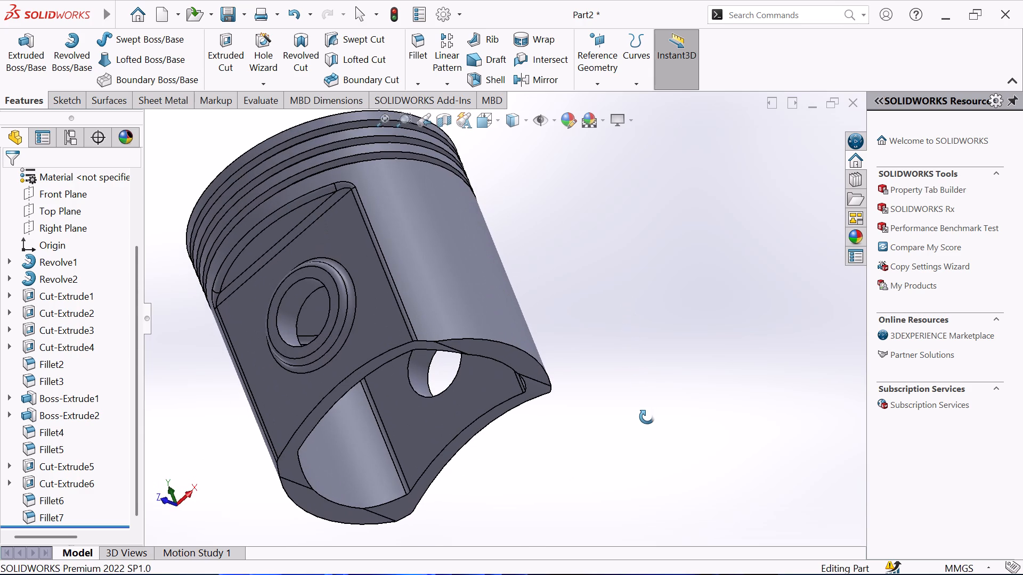
pyautogui.moveTo(647, 417); pyautogui.dragTo(626, 485, button='middle')
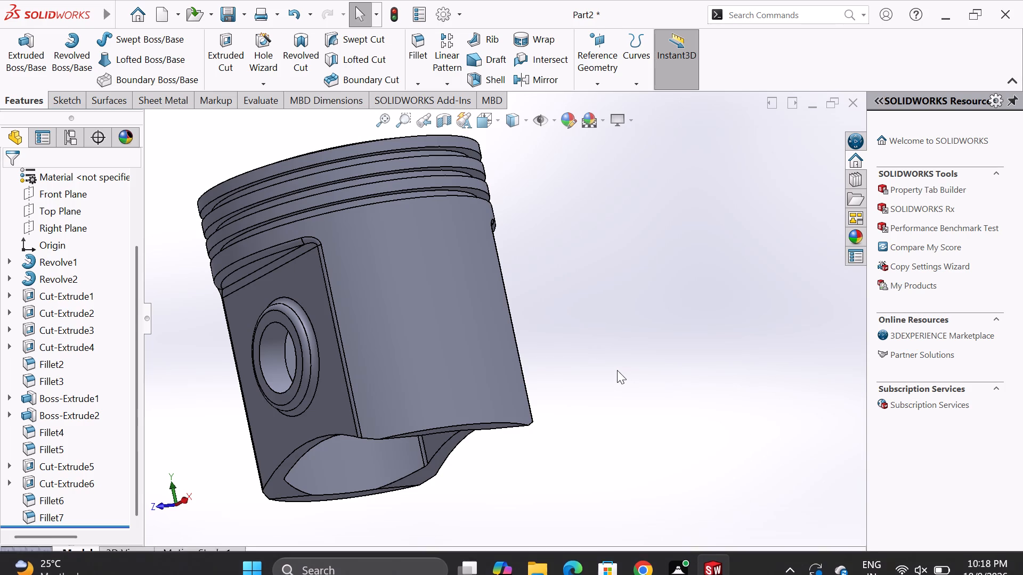
pyautogui.scroll(1, 616, 369)
pyautogui.scroll(-1, 338, 341)
pyautogui.moveTo(338, 341); pyautogui.dragTo(348, 333, button='middle')
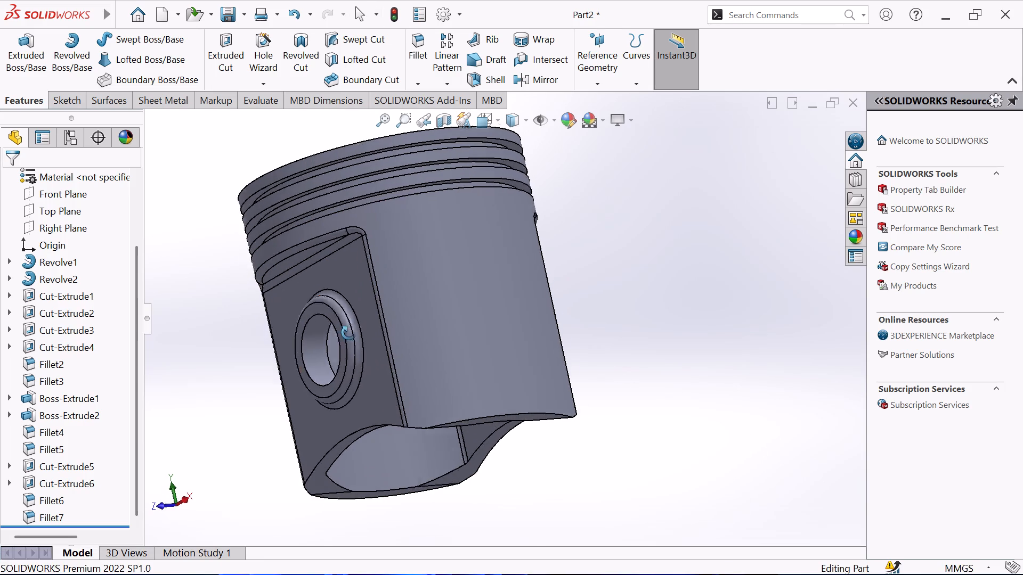
pyautogui.moveTo(348, 333); pyautogui.dragTo(580, 168, button='middle')
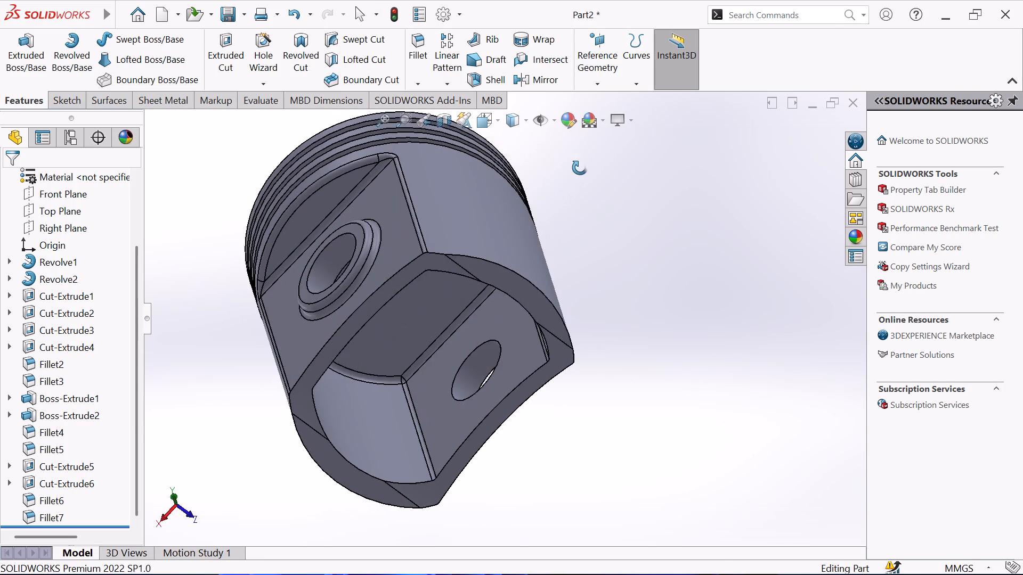
pyautogui.moveTo(580, 168); pyautogui.dragTo(586, 151, button='middle')
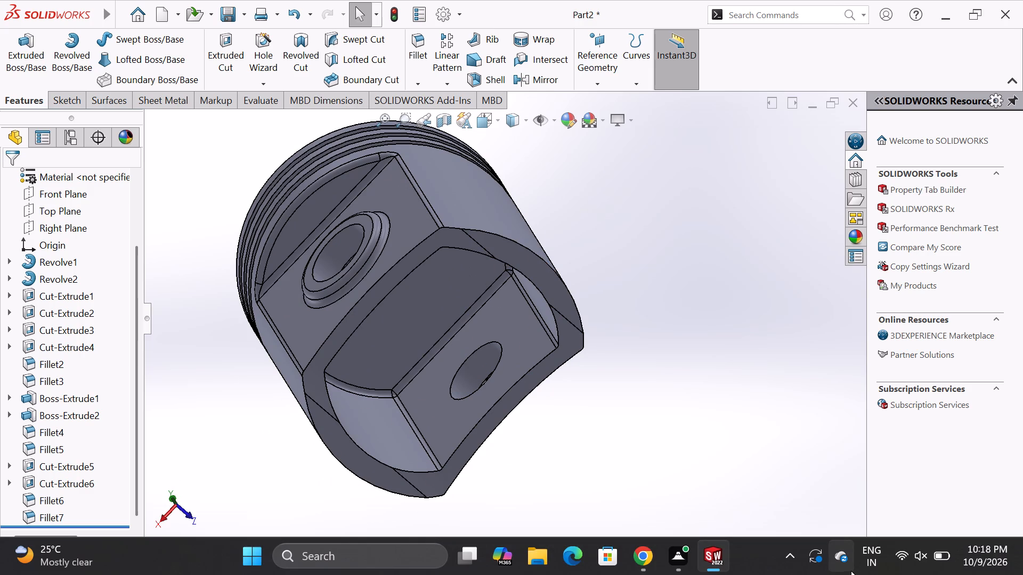
pyautogui.scroll(1, 446, 257)
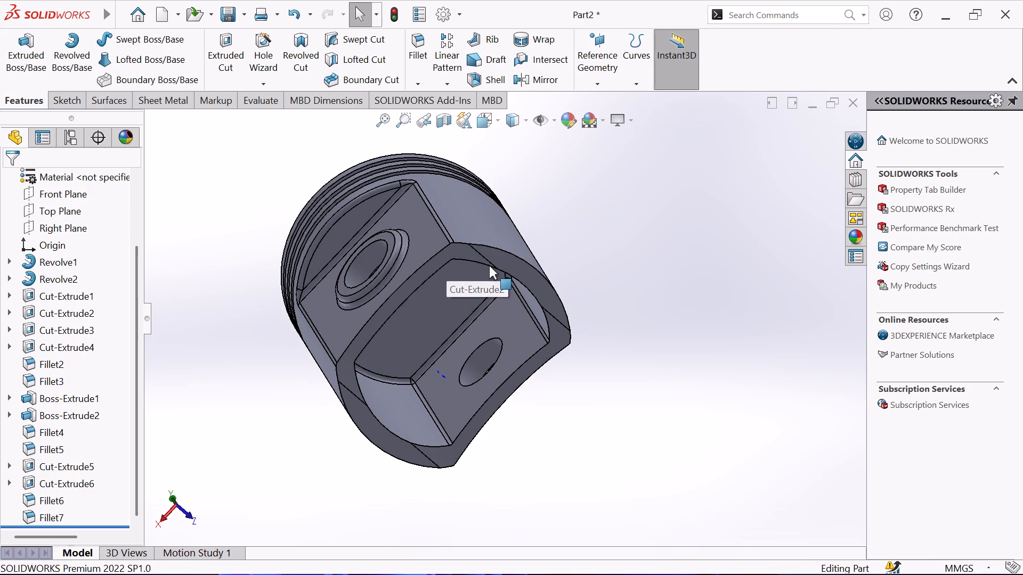
pyautogui.moveTo(430, 283); pyautogui.dragTo(383, 412, button='middle')
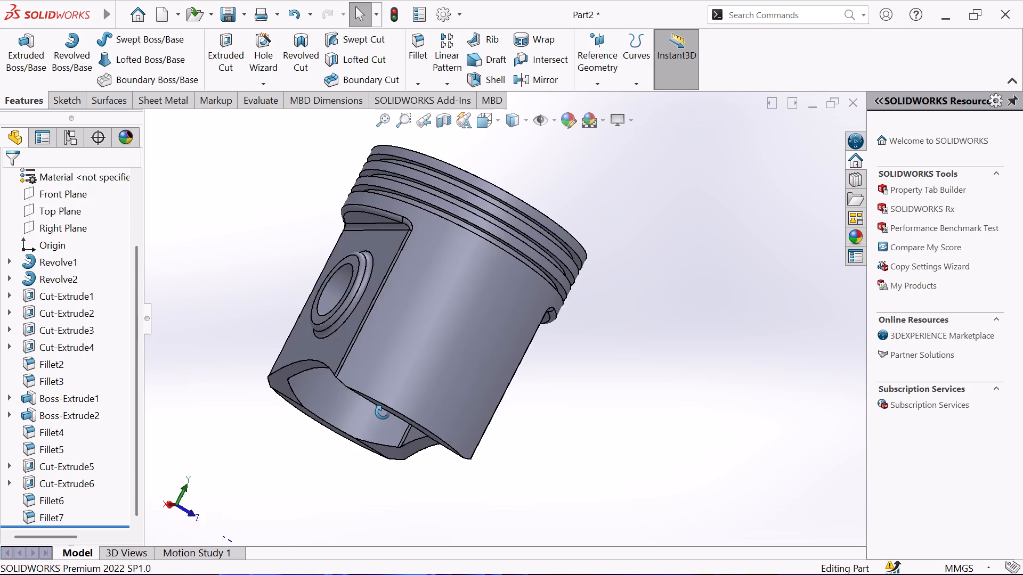
pyautogui.moveTo(383, 412); pyautogui.dragTo(415, 450, button='middle')
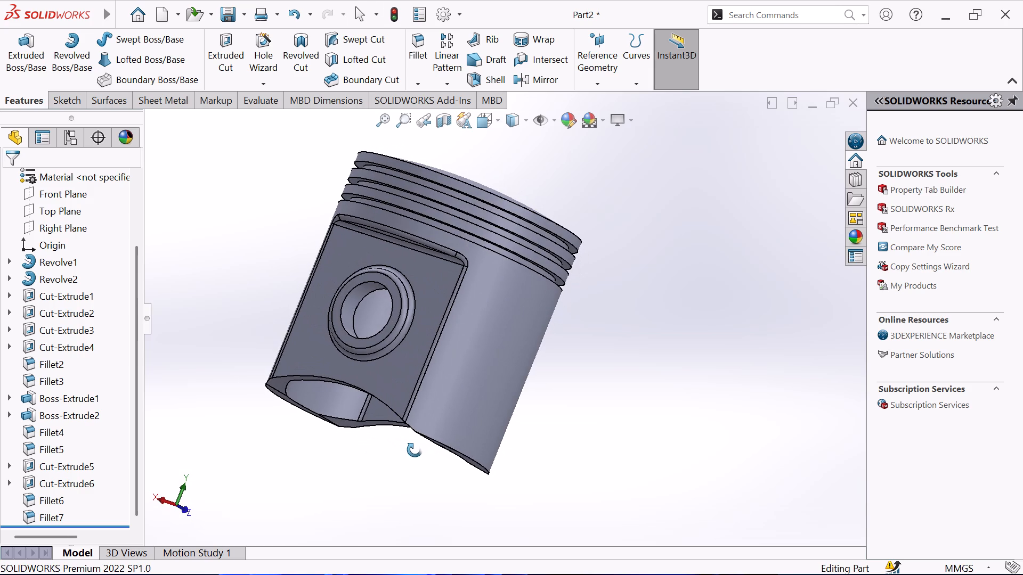
pyautogui.moveTo(415, 450); pyautogui.dragTo(468, 264, button='middle')
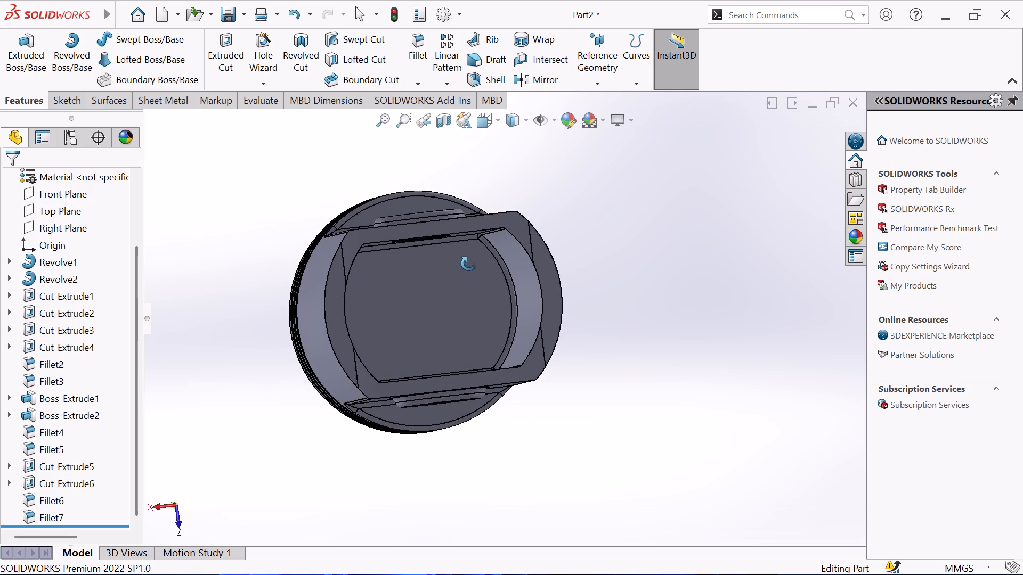
pyautogui.moveTo(468, 264); pyautogui.dragTo(476, 214, button='middle')
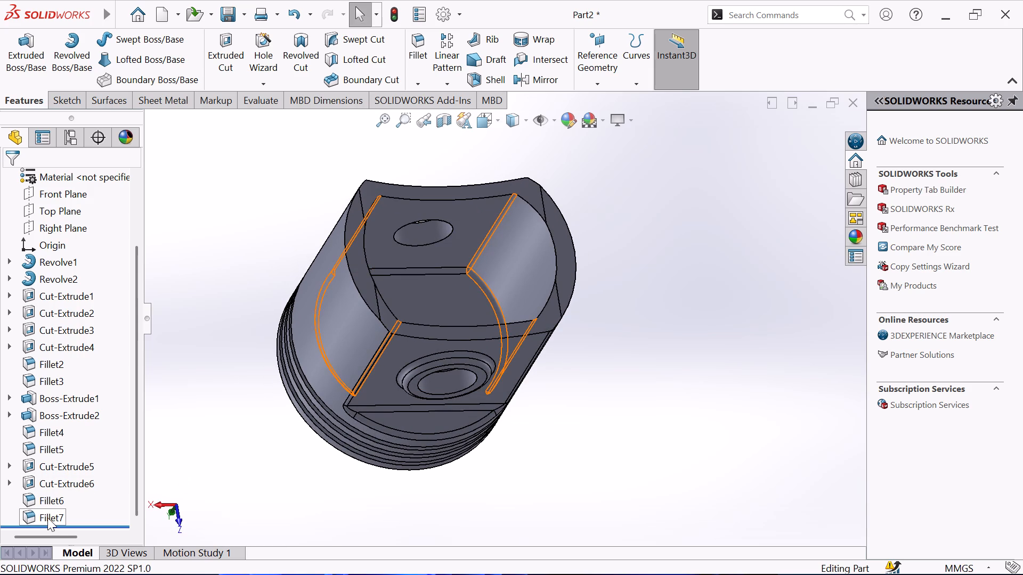
# Delete the 1 mm fillet on the curved edges where the cavity floor meets the rounded walls.
pyautogui.rightClick(47, 517)
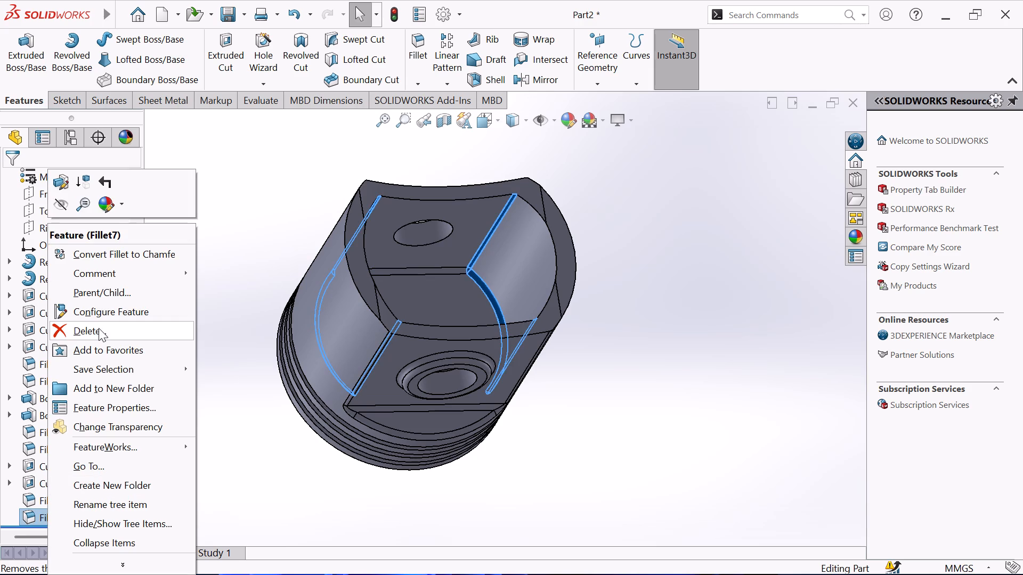
pyautogui.click(98, 330)
pyautogui.click(625, 99)
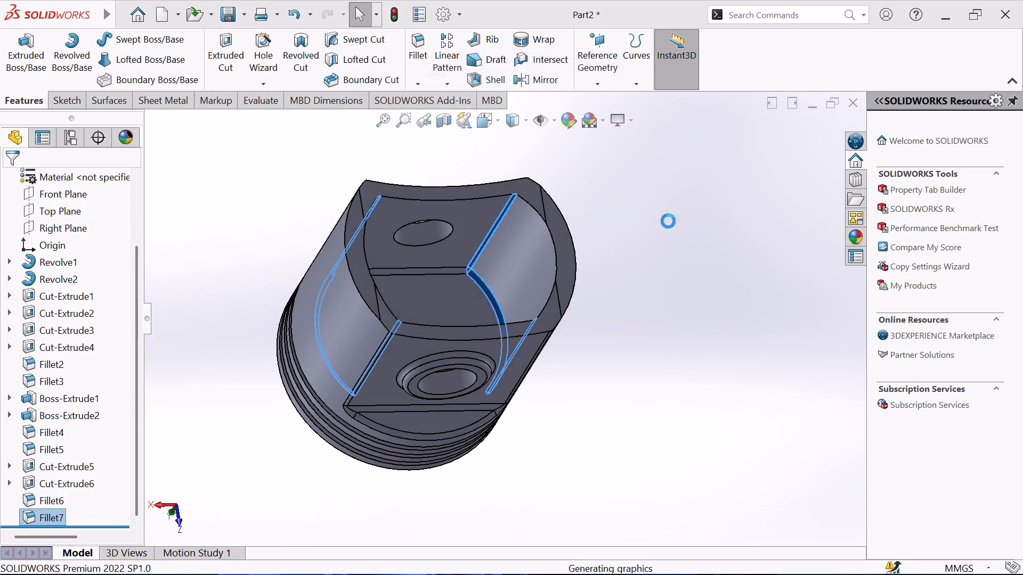
# Examine the piston from below and from the sides, checking the cavity, side recesses, pin bosses and pin holes.
pyautogui.moveTo(666, 254); pyautogui.dragTo(631, 340, button='middle')
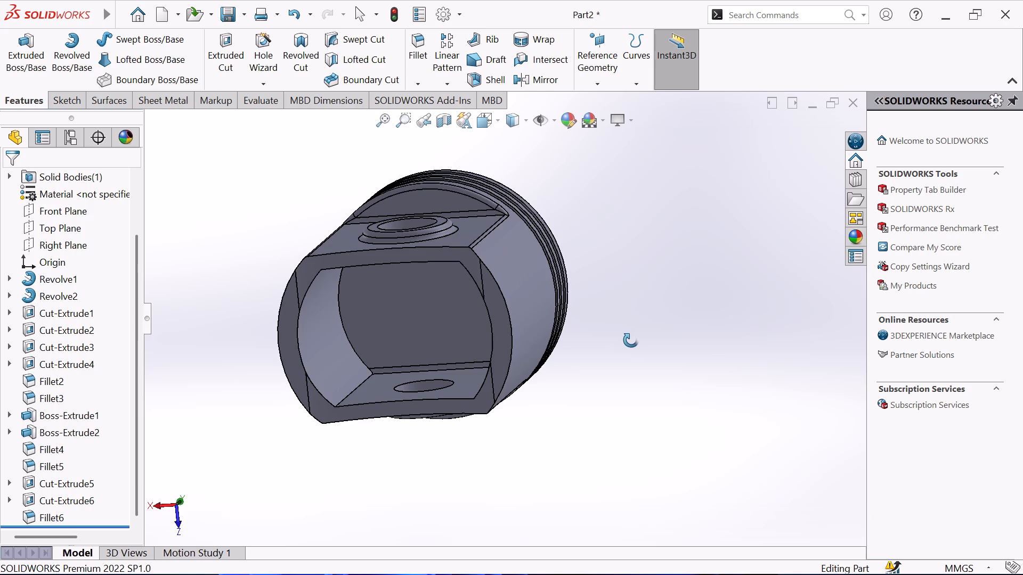
pyautogui.moveTo(631, 340); pyautogui.dragTo(644, 309, button='middle')
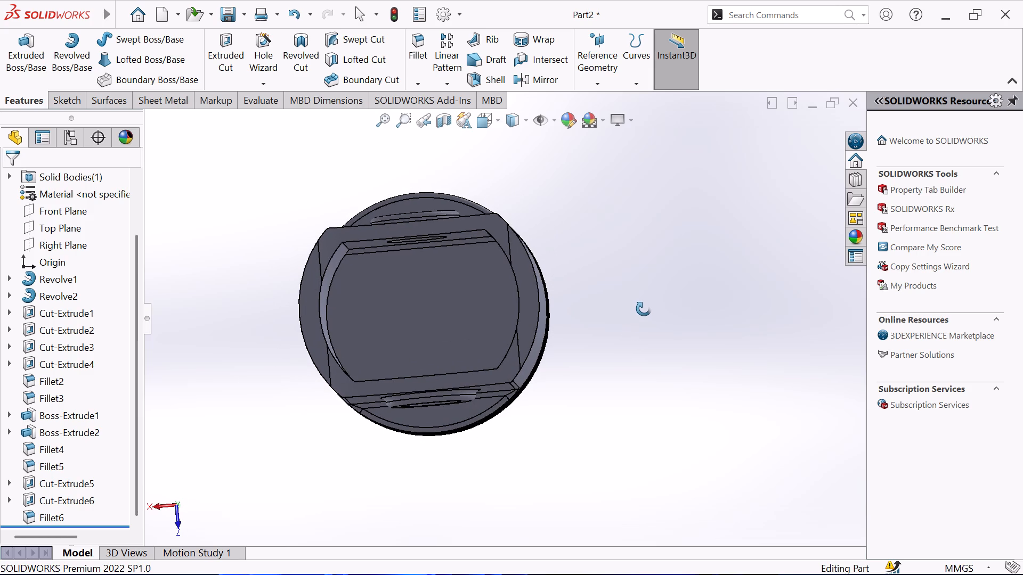
pyautogui.moveTo(644, 309); pyautogui.dragTo(640, 424, button='middle')
pyautogui.moveTo(606, 253); pyautogui.dragTo(544, 400, button='middle')
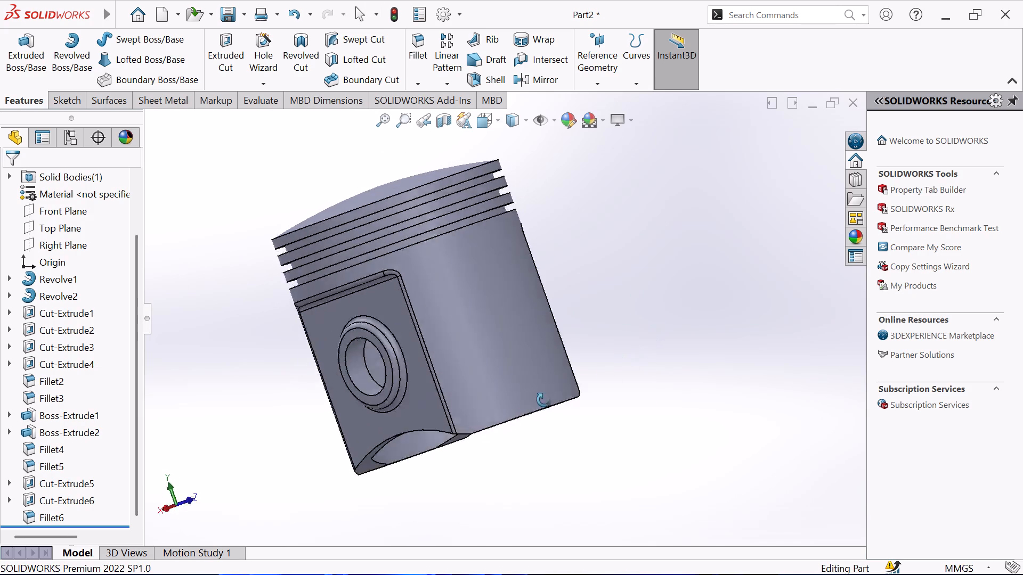
pyautogui.moveTo(544, 400); pyautogui.dragTo(465, 449, button='middle')
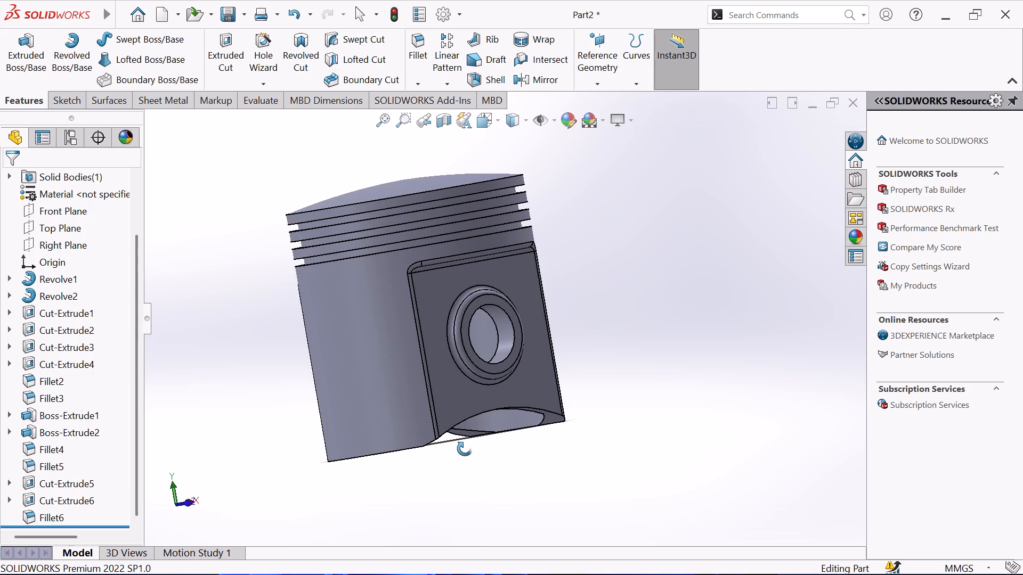
pyautogui.moveTo(465, 449); pyautogui.dragTo(490, 449, button='middle')
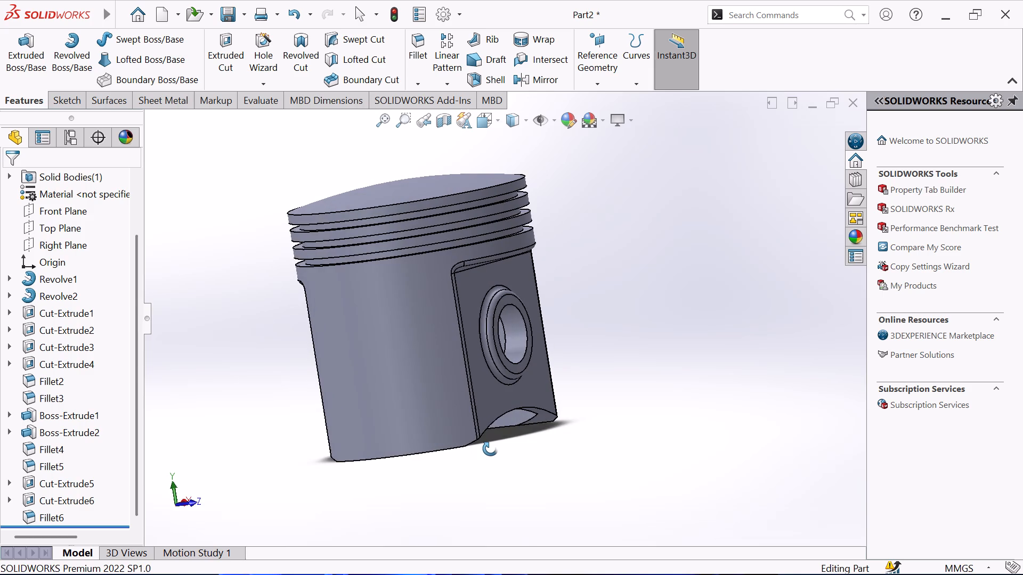
pyautogui.moveTo(490, 449); pyautogui.dragTo(501, 448, button='middle')
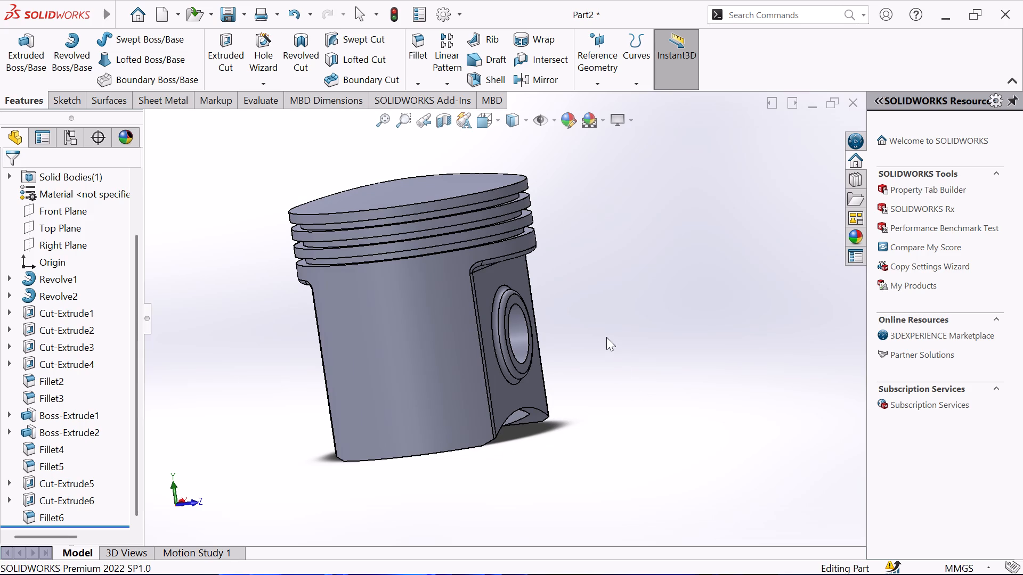
pyautogui.moveTo(606, 333); pyautogui.dragTo(618, 290, button='middle')
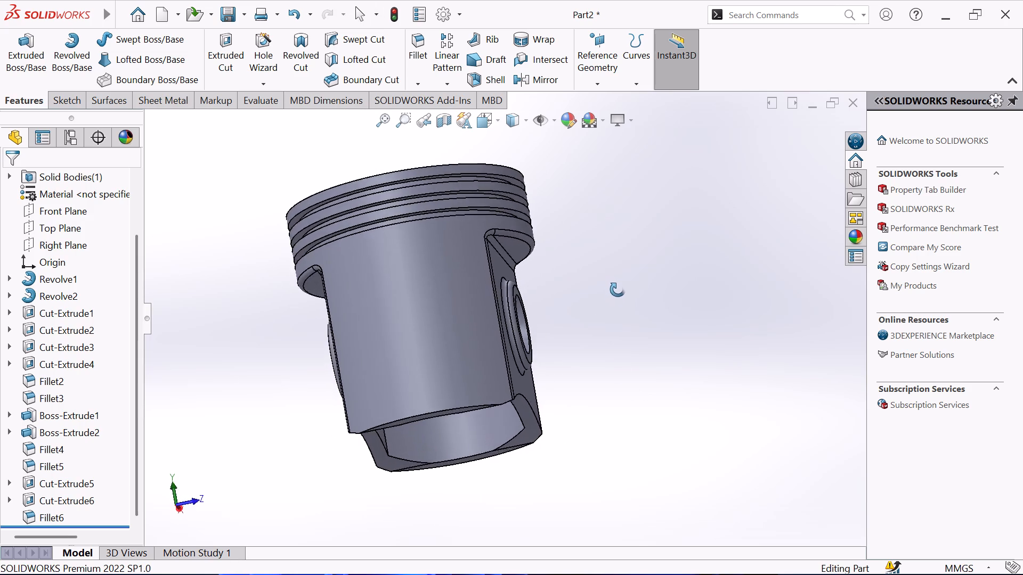
pyautogui.moveTo(618, 290); pyautogui.dragTo(738, 301, button='middle')
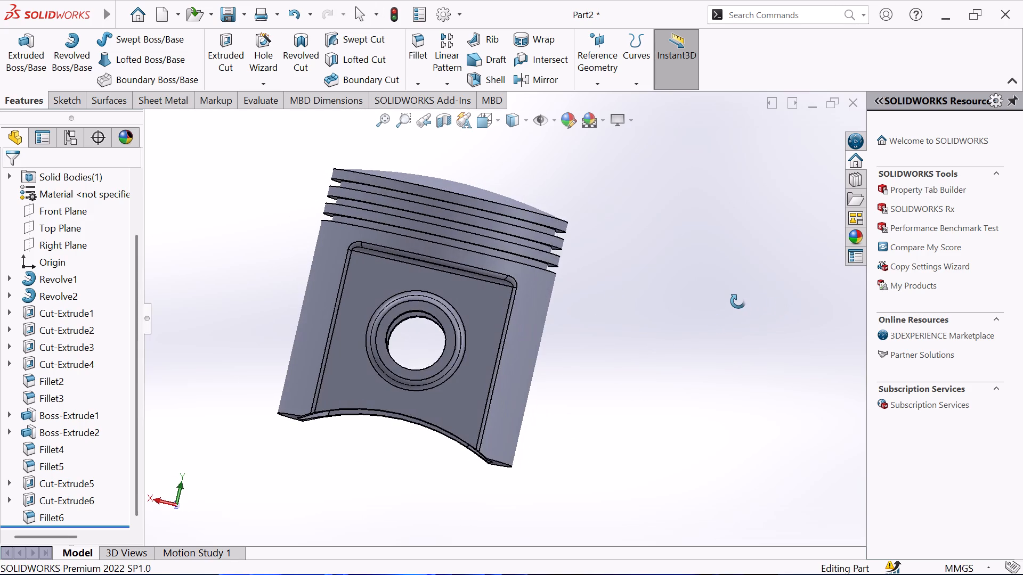
pyautogui.moveTo(738, 301); pyautogui.dragTo(738, 302, button='middle')
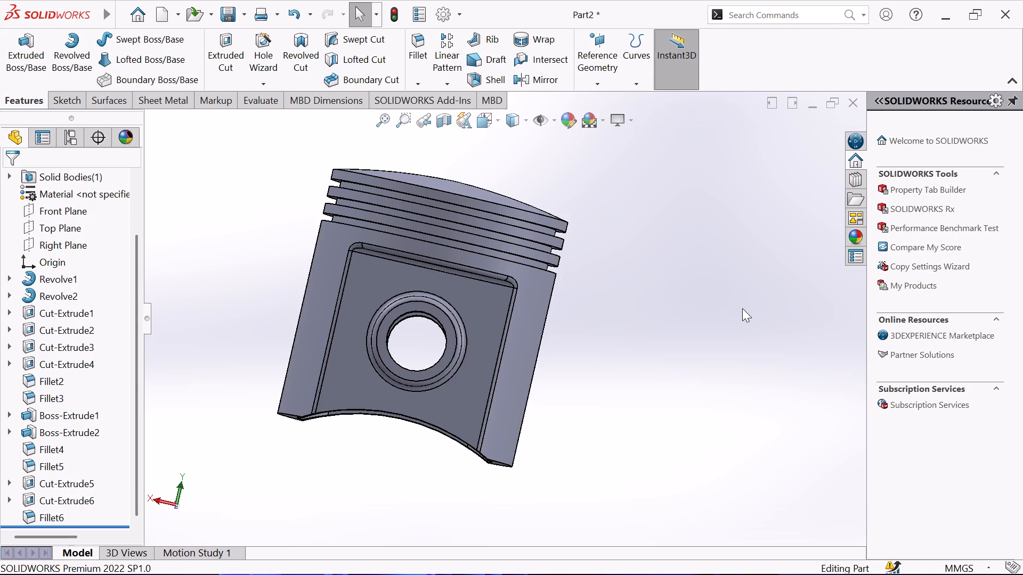
# Examine the finished piston from isometric, underside and side angles, checking the crown, ring grooves, cavity, skirt and pin bosses.
pyautogui.hotkey('ctrl', '7')
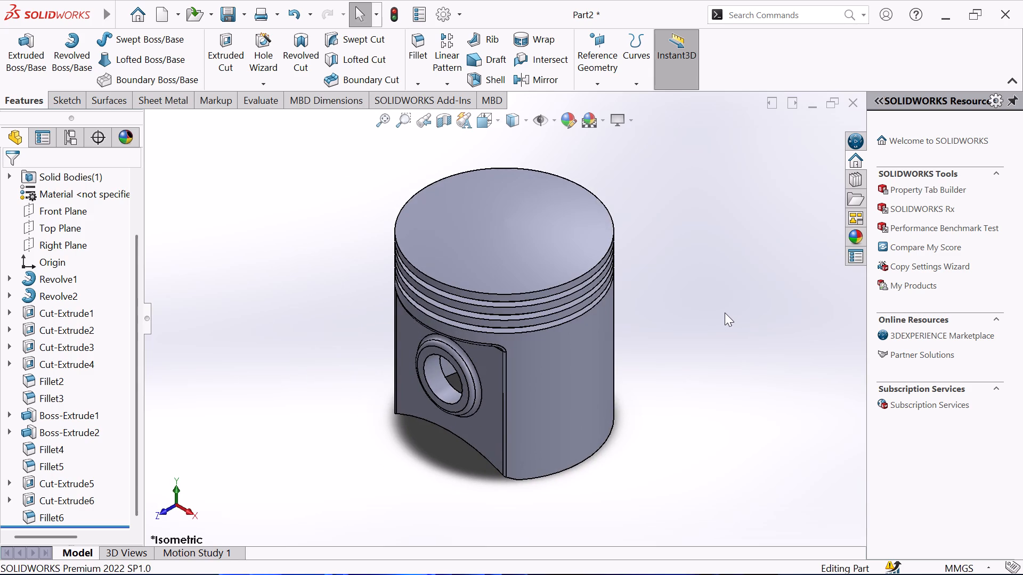
pyautogui.scroll(-1, 724, 313)
pyautogui.moveTo(724, 310); pyautogui.dragTo(837, 97, button='middle')
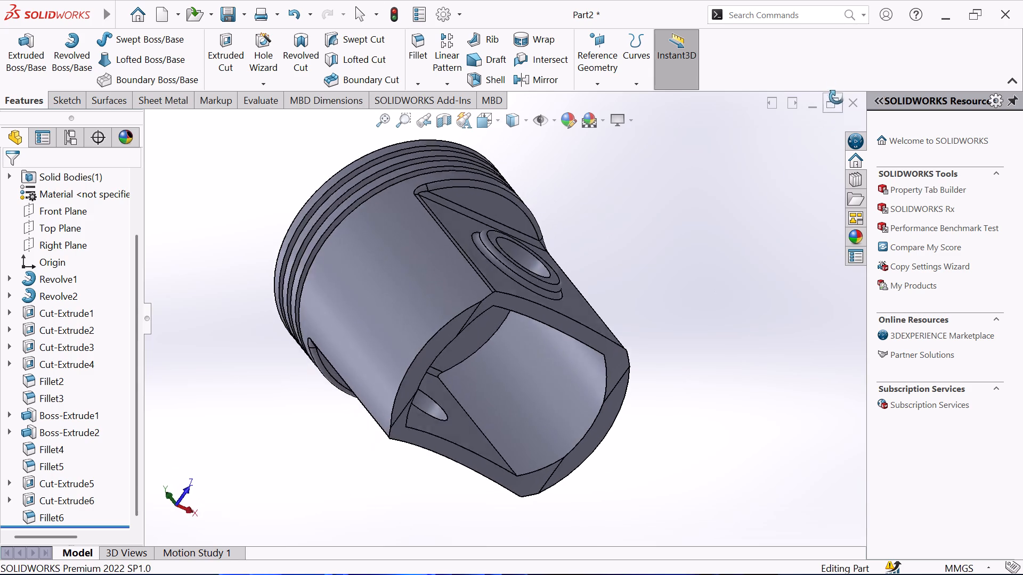
pyautogui.moveTo(837, 97); pyautogui.dragTo(772, 272, button='middle')
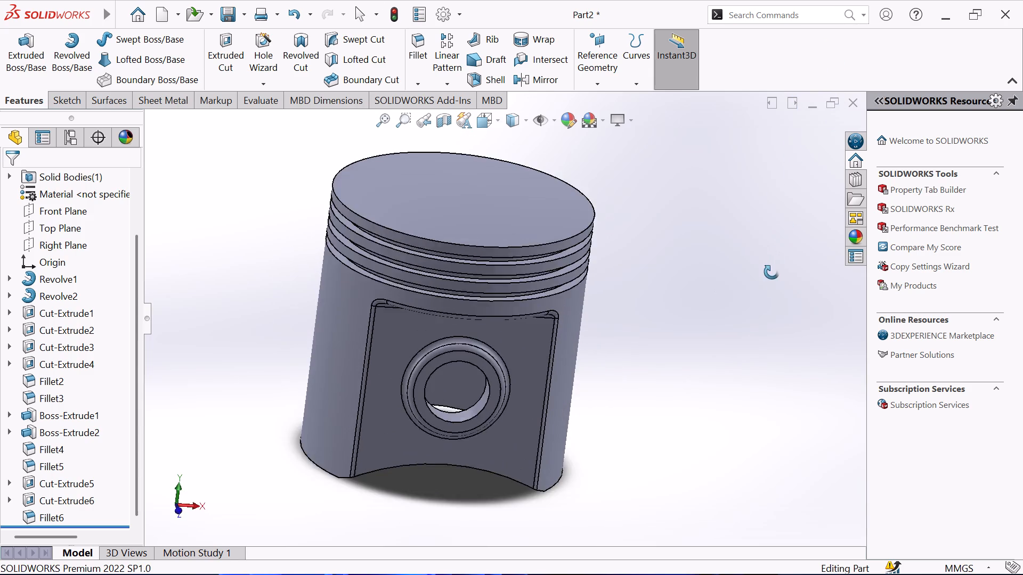
pyautogui.moveTo(772, 272); pyautogui.dragTo(735, 124, button='middle')
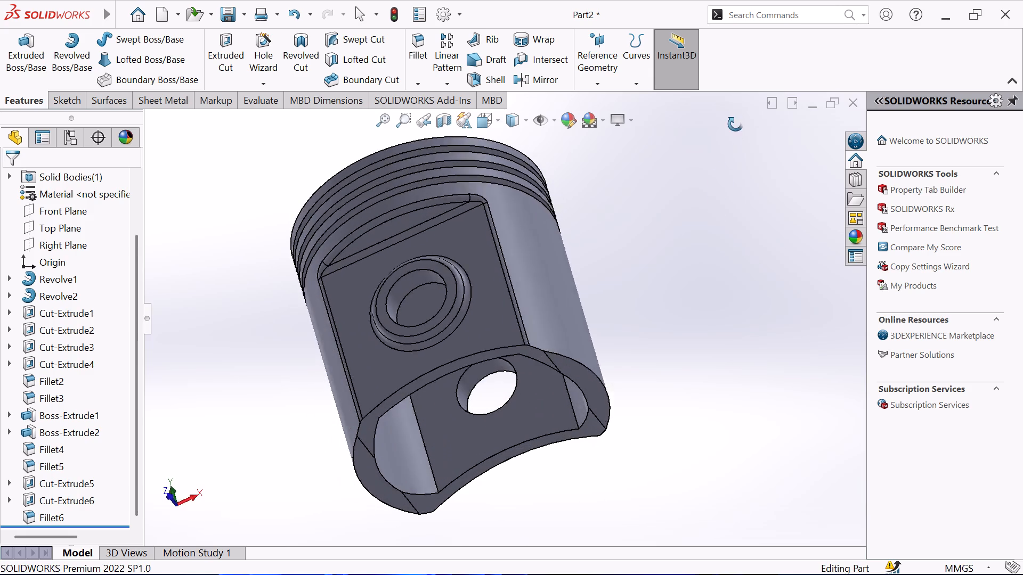
pyautogui.moveTo(735, 124); pyautogui.dragTo(738, 63, button='middle')
pyautogui.moveTo(726, 0); pyautogui.dragTo(713, 40, button='middle')
pyautogui.moveTo(676, 233); pyautogui.dragTo(668, 181, button='middle')
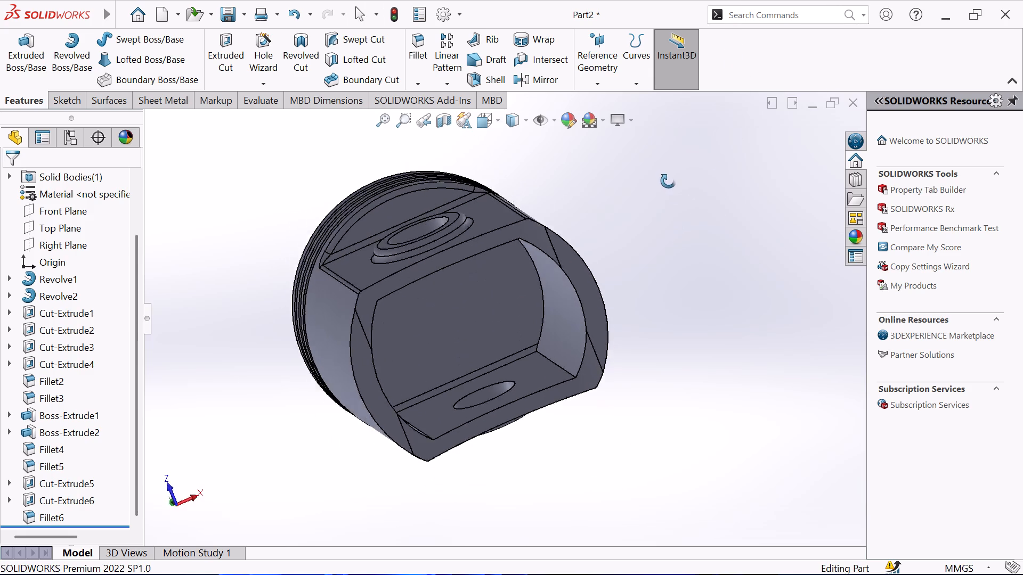
pyautogui.moveTo(668, 181); pyautogui.dragTo(711, 424, button='middle')
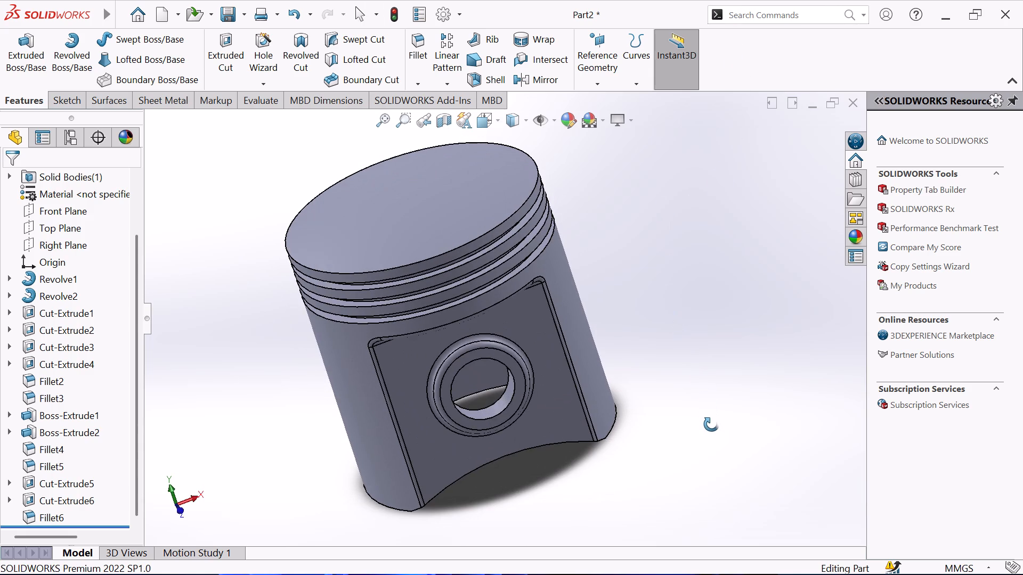
pyautogui.moveTo(711, 424); pyautogui.dragTo(711, 425, button='middle')
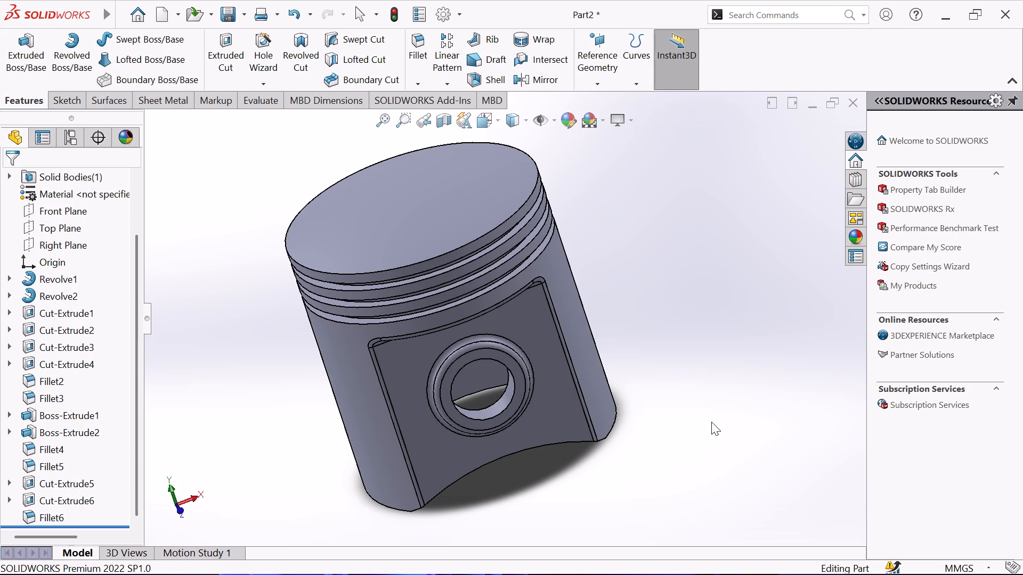
pyautogui.scroll(1, 711, 421)
pyautogui.moveTo(707, 420); pyautogui.dragTo(654, 417, button='middle')
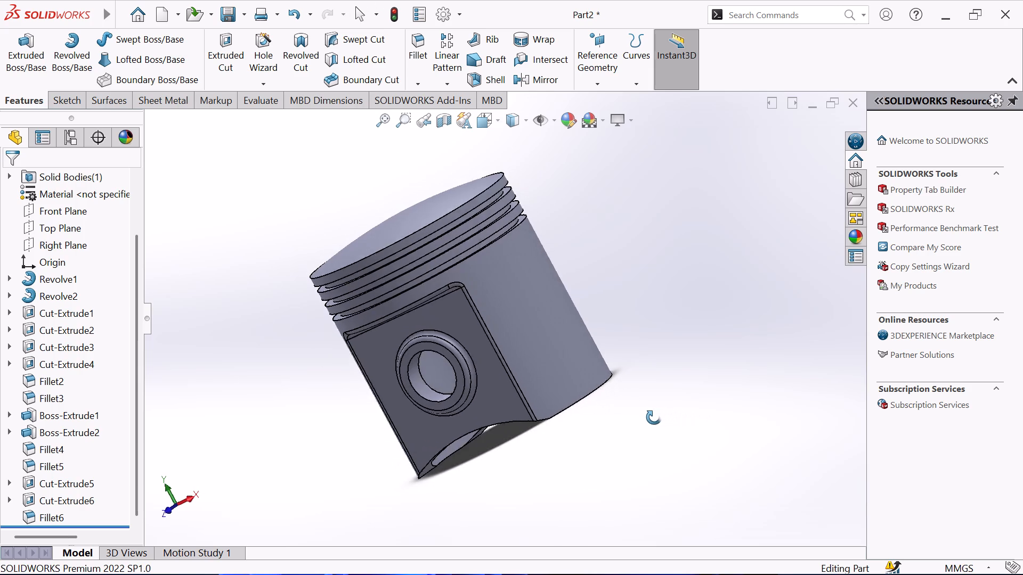
pyautogui.moveTo(654, 417); pyautogui.dragTo(606, 447, button='middle')
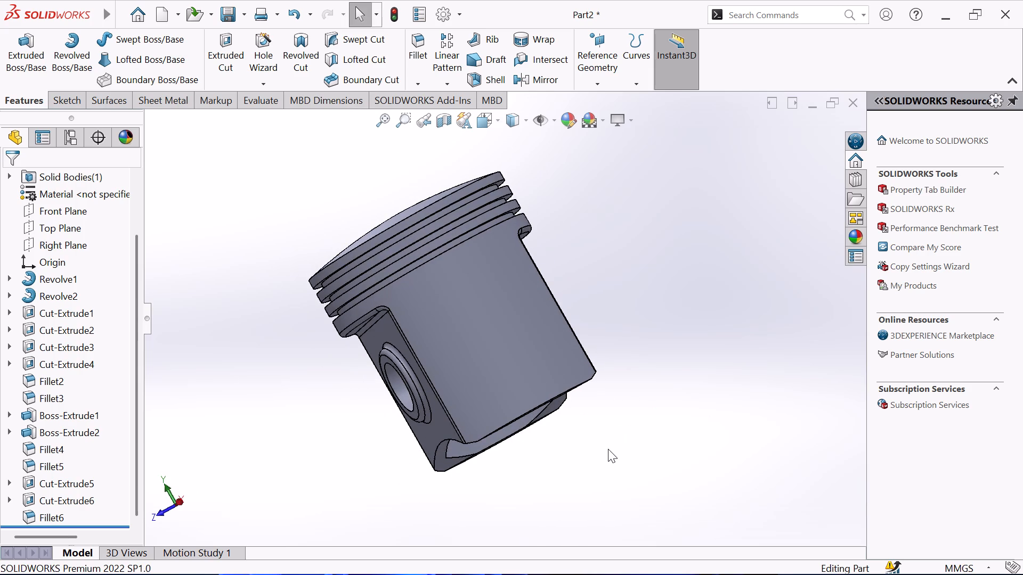
# Save the part as piston in the solid modeling folder.
pyautogui.hotkey('ctrl', 's')
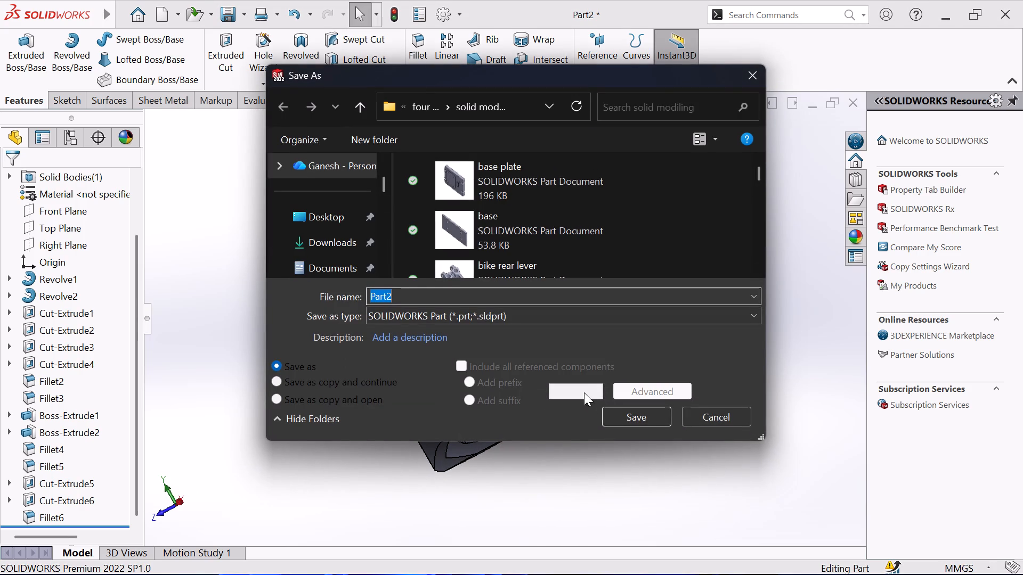
pyautogui.write('pi')
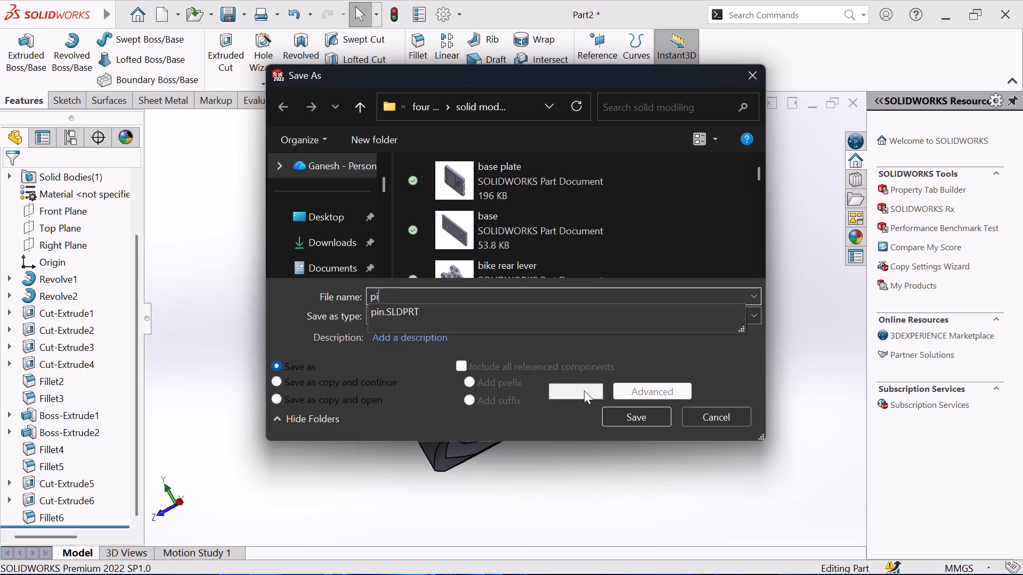
pyautogui.write('st')
pyautogui.write('on')
pyautogui.press('Return')
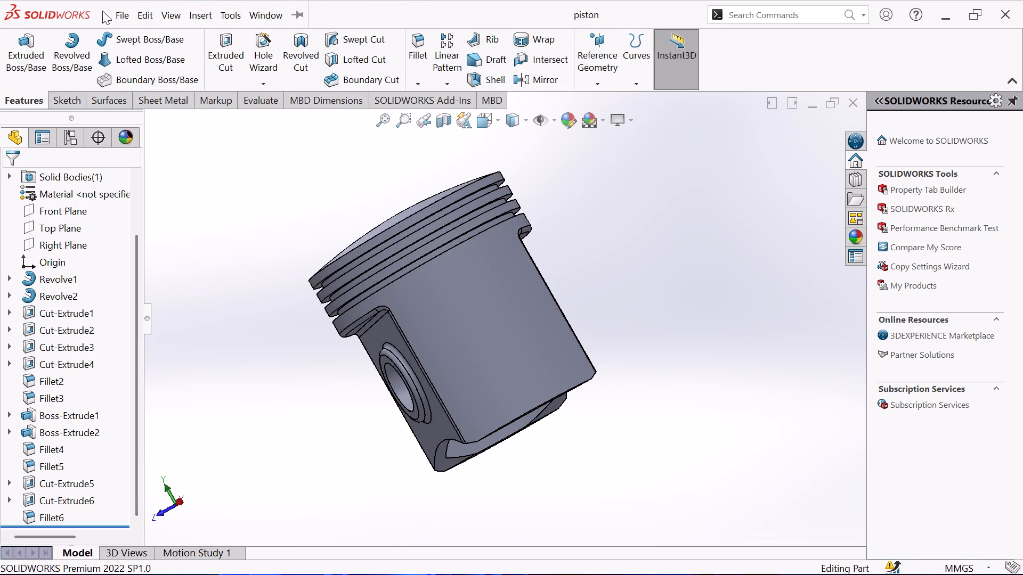
# Create a drawing from the piston part on a standard A3 (ISO) sheet with the sheet format displayed.
pyautogui.click(124, 14)
pyautogui.click(208, 142)
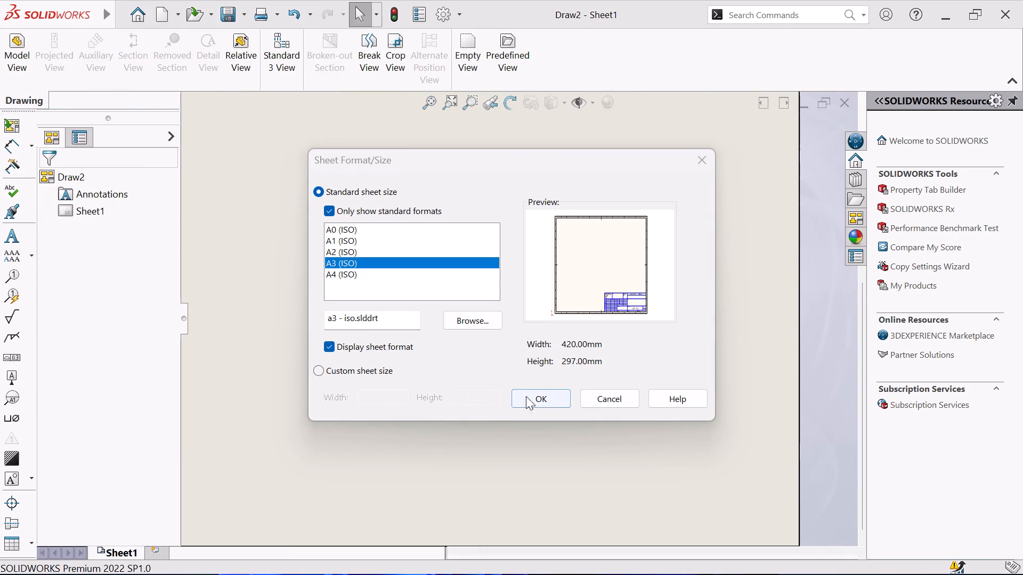
pyautogui.click(532, 400)
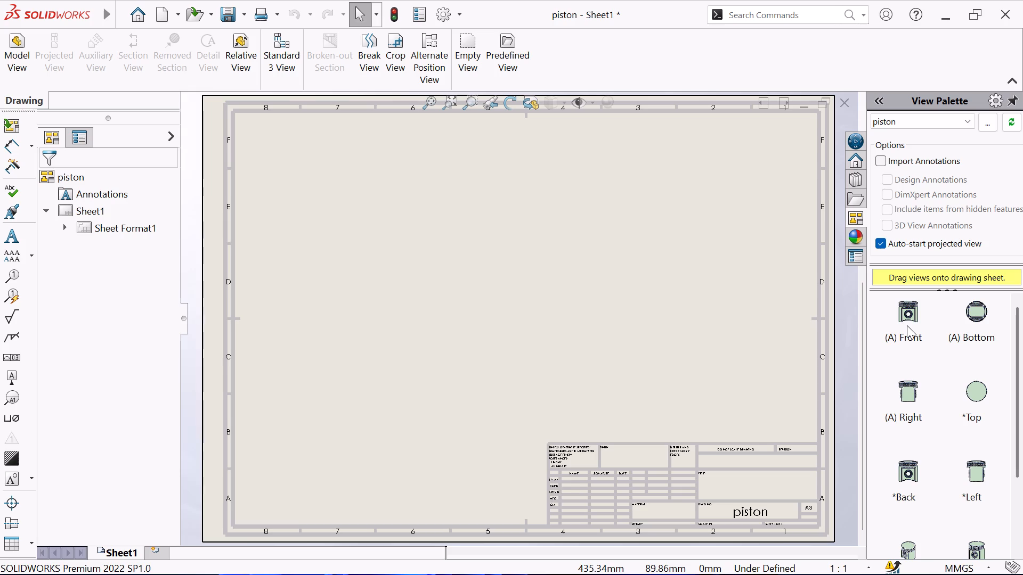
# Place the piston's front view mid-sheet, with projected views on both sides of it and one below it.
pyautogui.moveTo(907, 325); pyautogui.dragTo(507, 258)
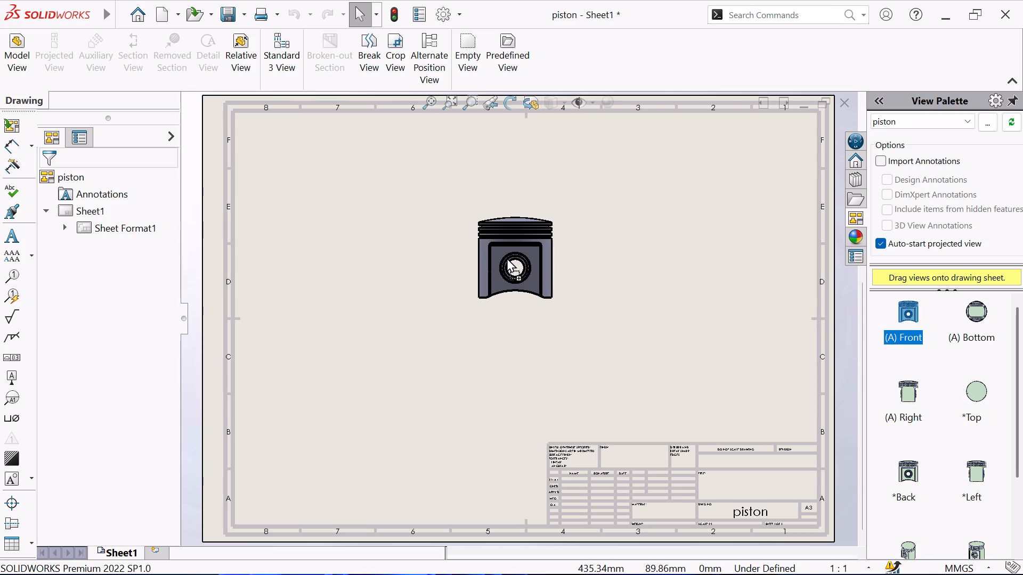
pyautogui.moveTo(507, 258); pyautogui.dragTo(510, 307)
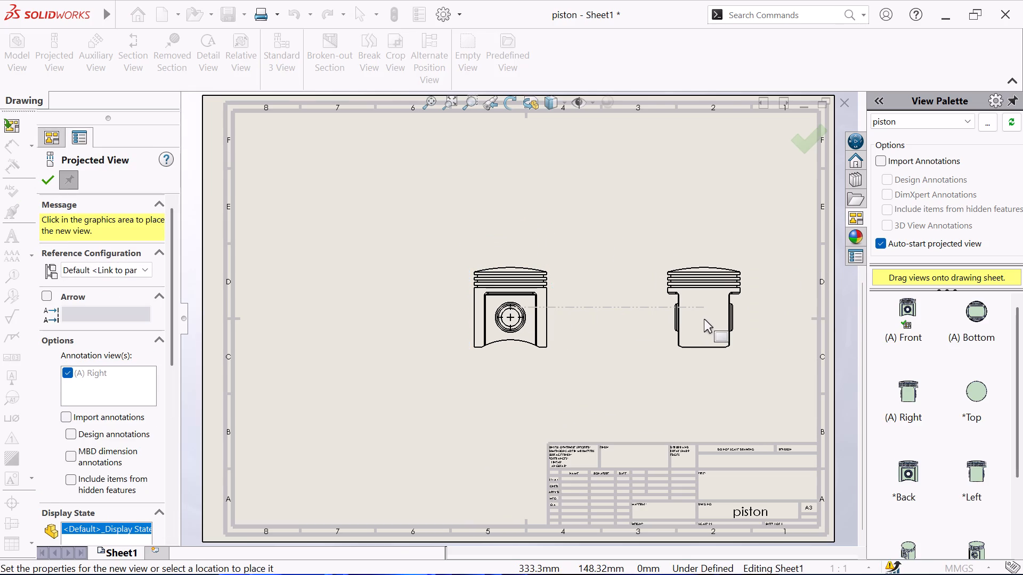
pyautogui.click(704, 319)
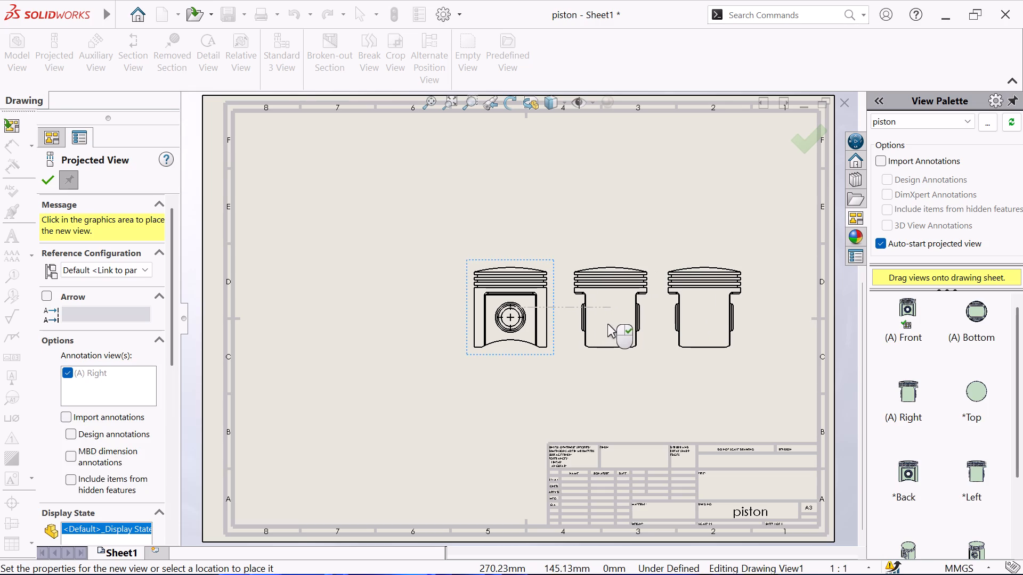
pyautogui.click(322, 307)
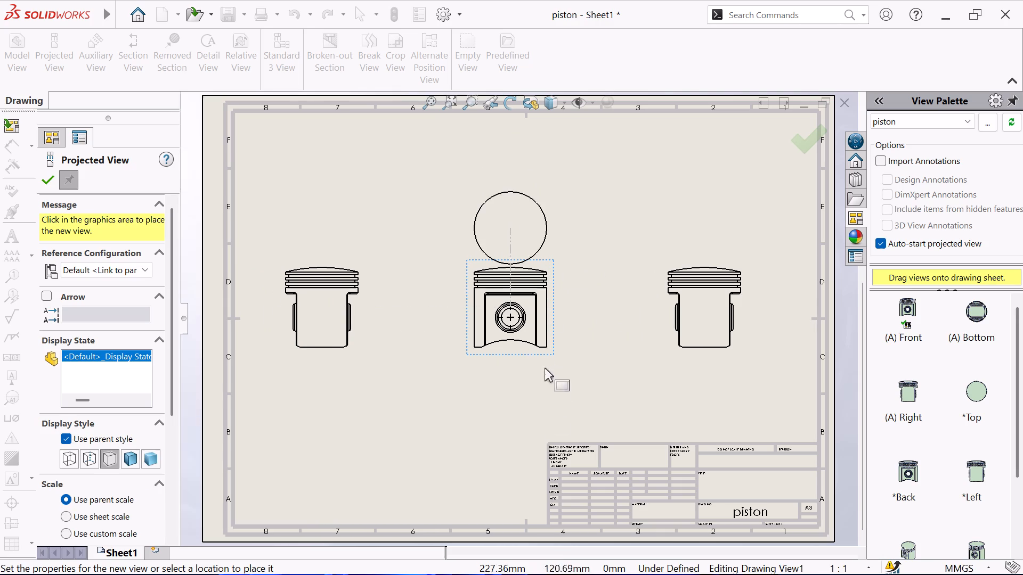
pyautogui.click(530, 456)
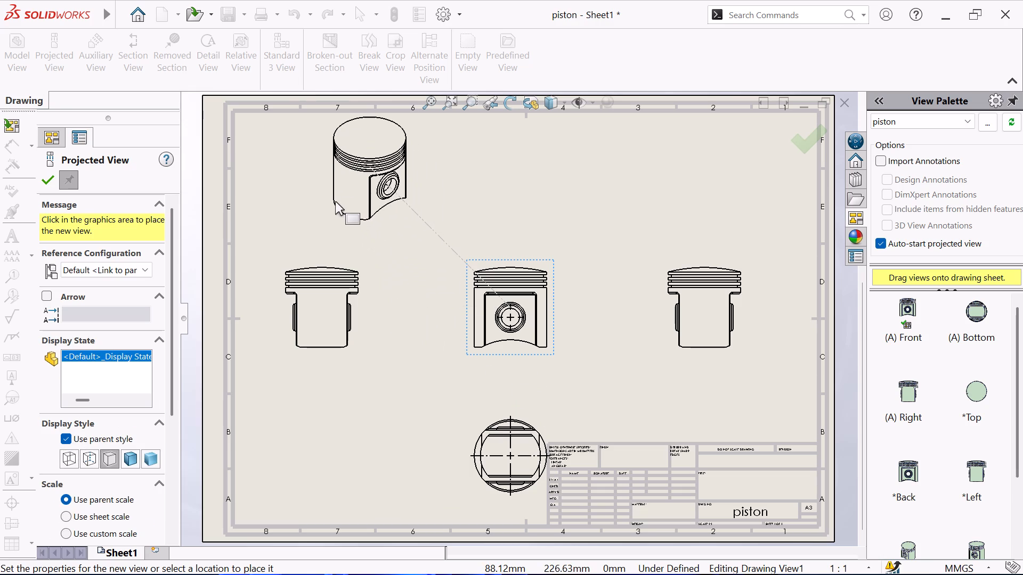
# Add two diagonally projected pictorial views in Shaded With Edges style, one above-left and one below-left of the front view.
pyautogui.click(125, 459)
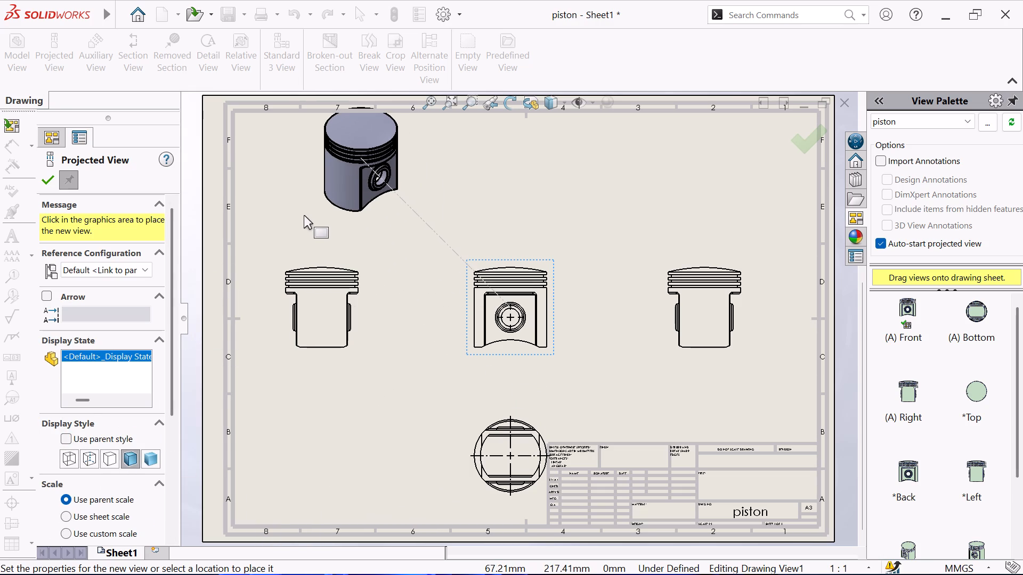
pyautogui.click(307, 229)
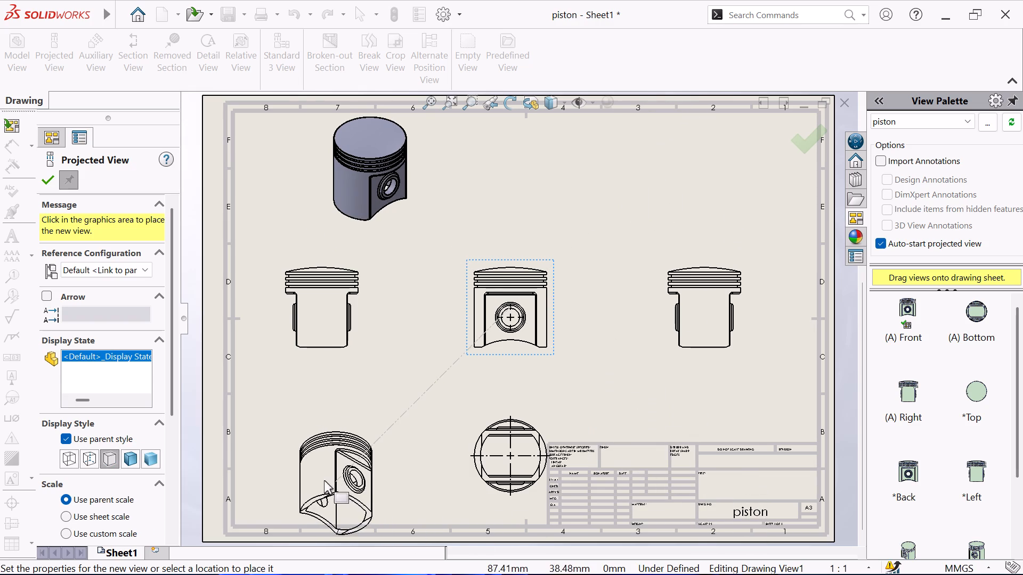
pyautogui.click(134, 458)
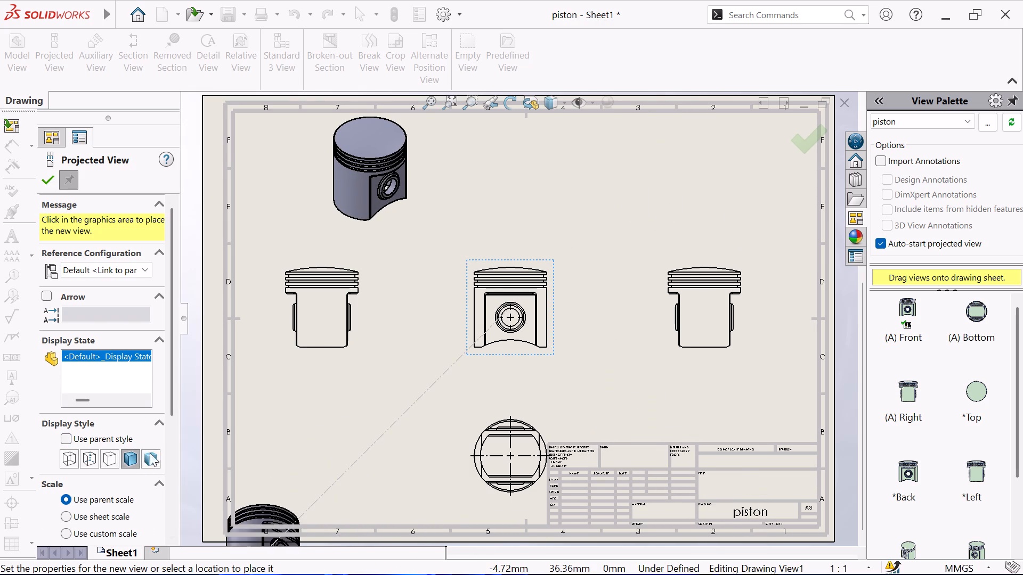
pyautogui.click(274, 411)
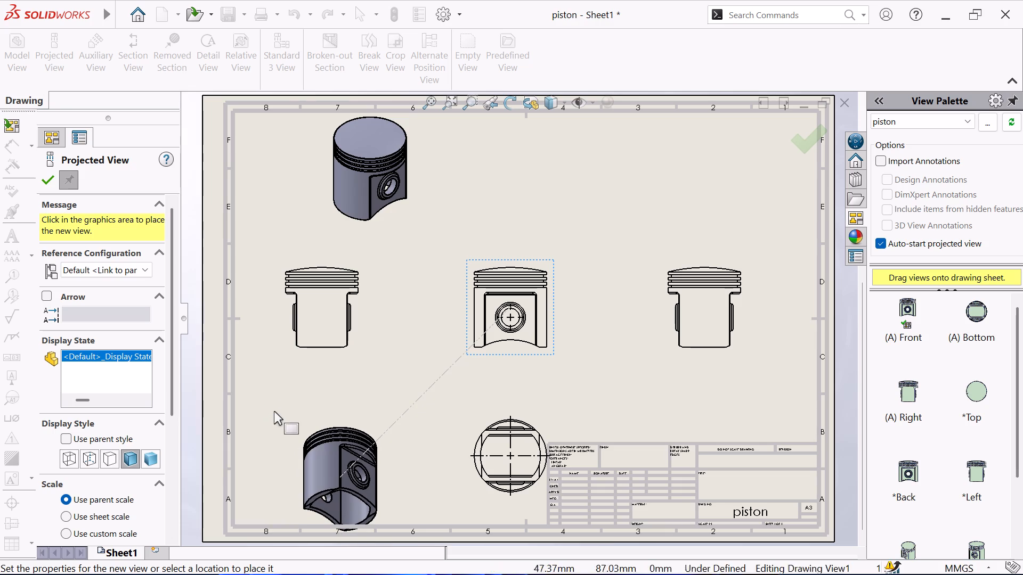
pyautogui.rightClick(645, 359)
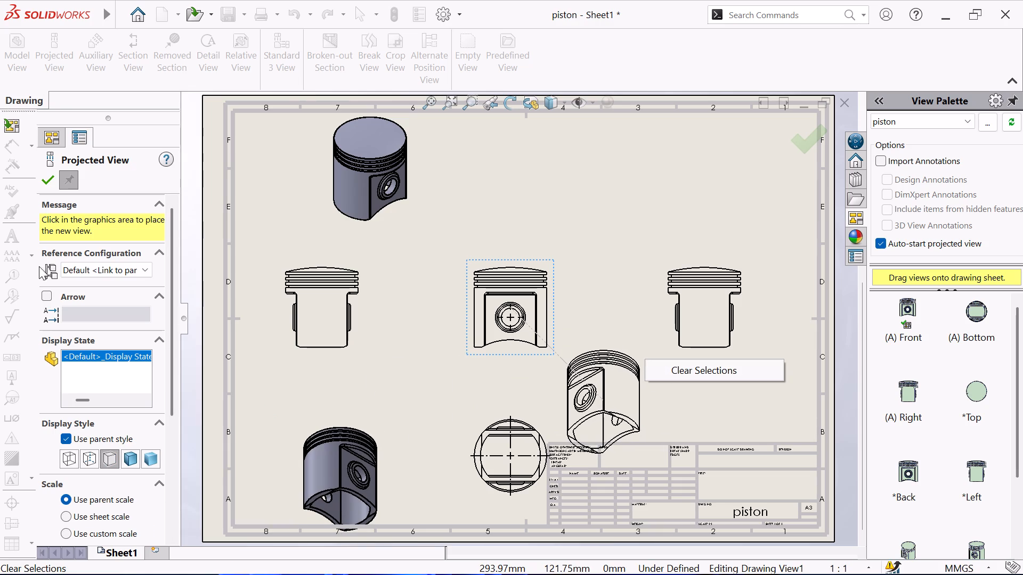
pyautogui.click(43, 177)
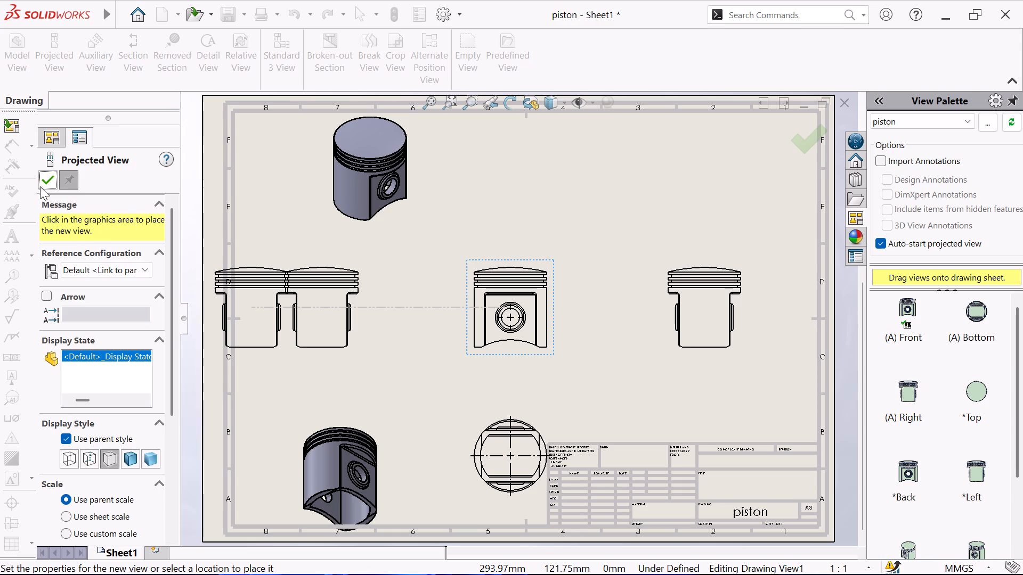
pyautogui.click(43, 180)
# Delete the projected side view to the right of the front view.
pyautogui.click(657, 315)
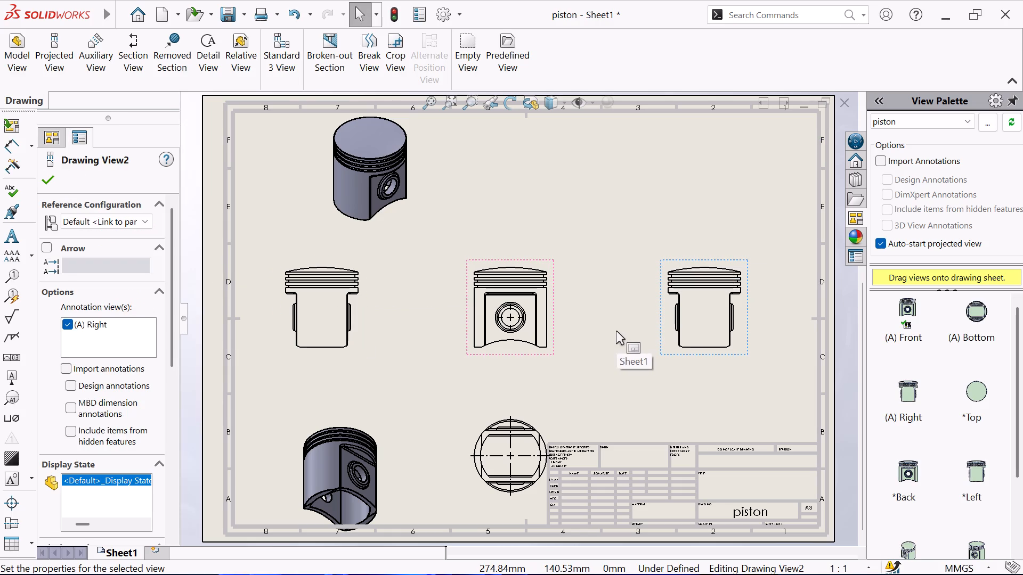
pyautogui.rightClick(659, 333)
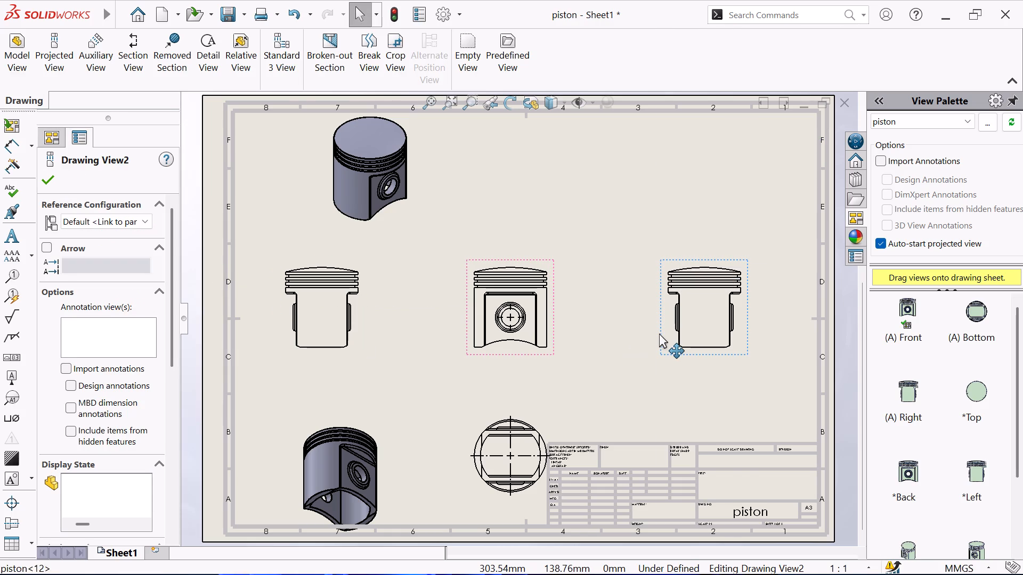
pyautogui.click(693, 349)
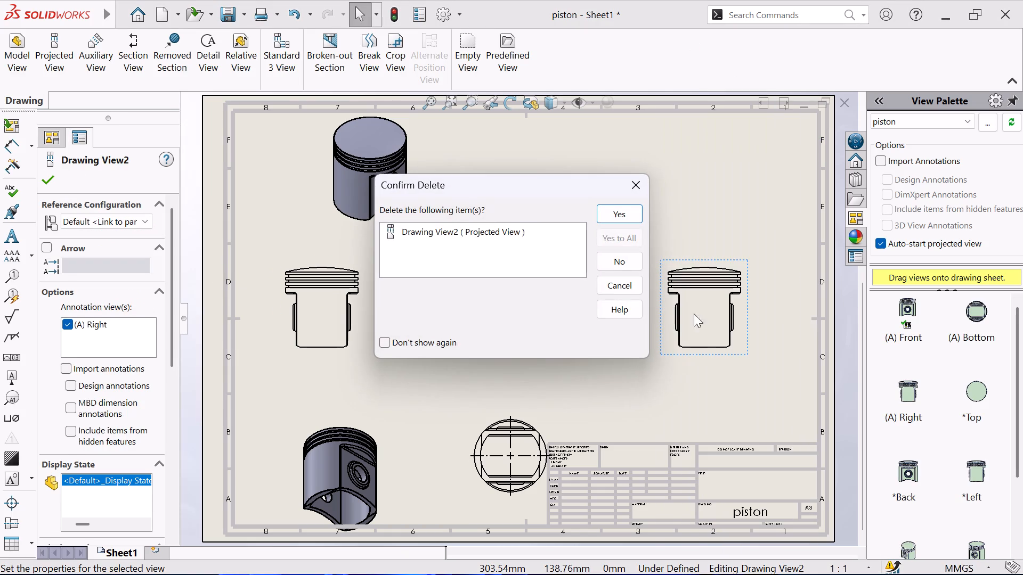
pyautogui.click(619, 212)
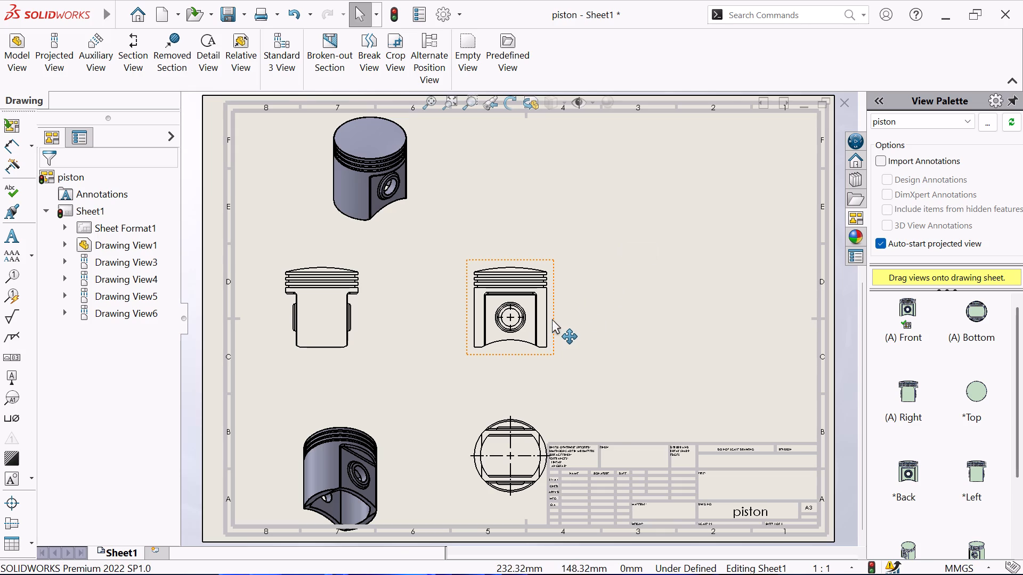
# Rearrange the views: shift the front view toward the sheet's upper right, the side view closer to it, and both pictorial views outward left.
pyautogui.moveTo(552, 319); pyautogui.dragTo(578, 307)
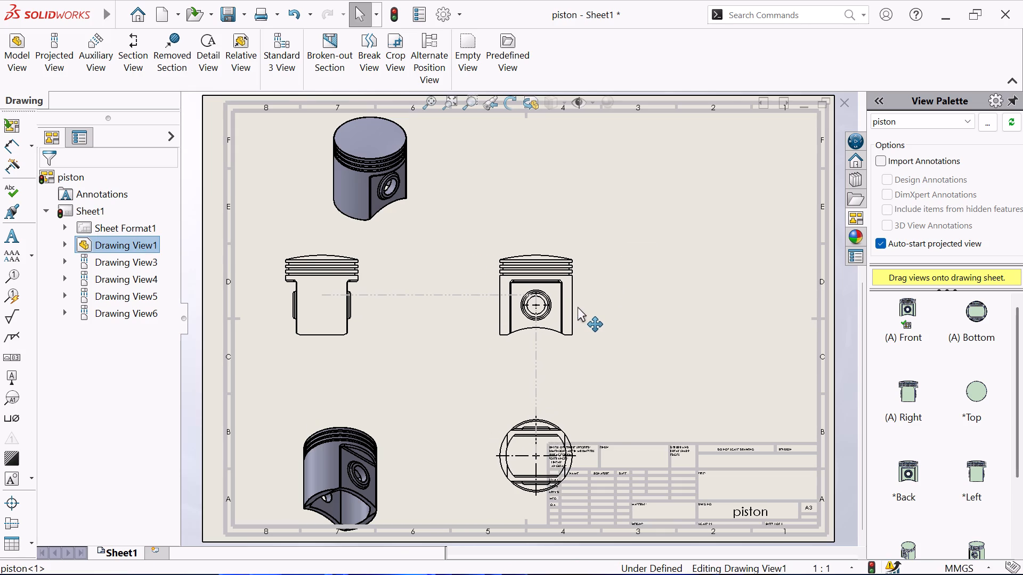
pyautogui.moveTo(578, 307); pyautogui.dragTo(586, 307)
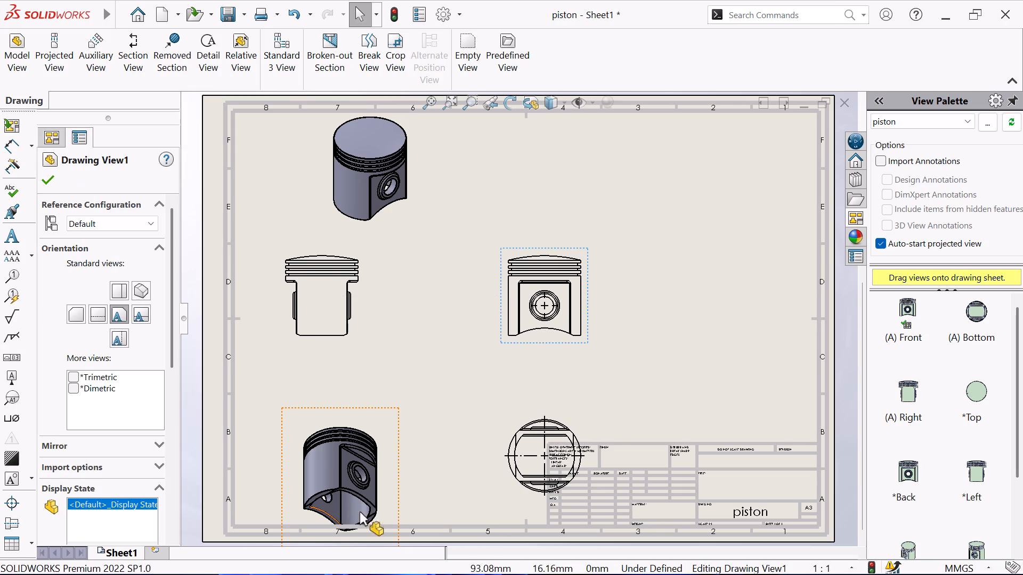
pyautogui.click(395, 478)
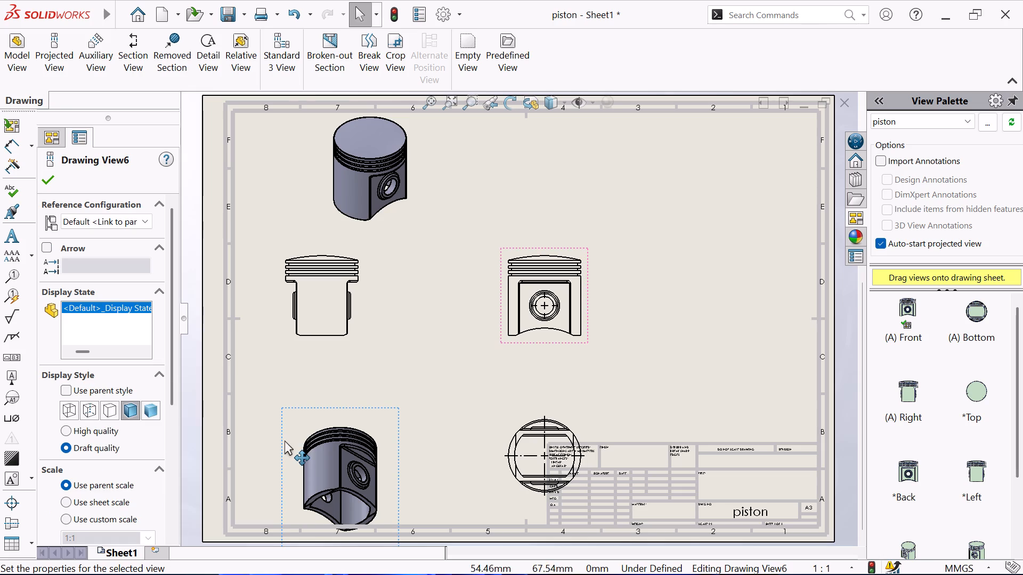
pyautogui.moveTo(283, 440); pyautogui.dragTo(258, 413)
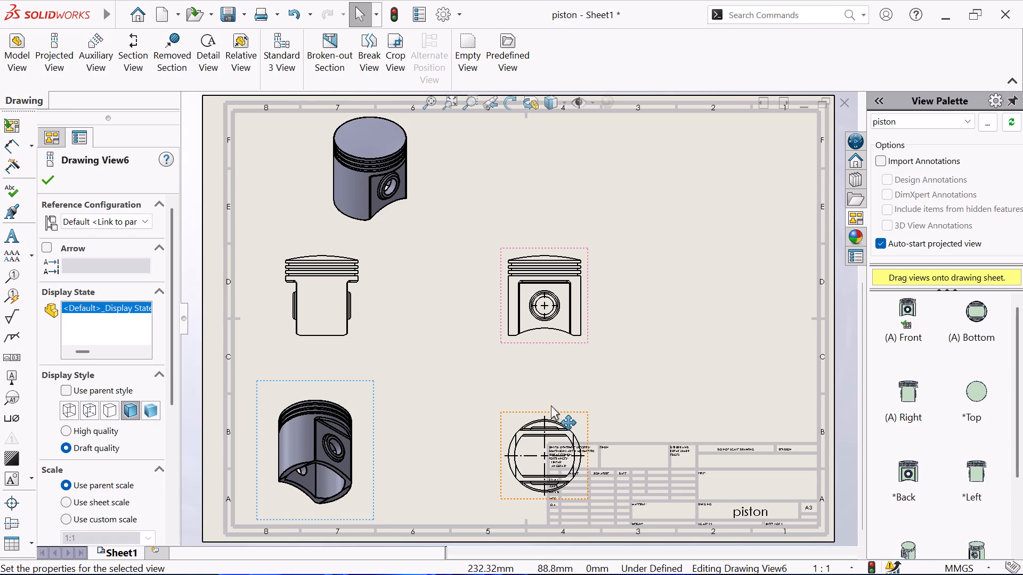
pyautogui.moveTo(368, 321); pyautogui.dragTo(392, 339)
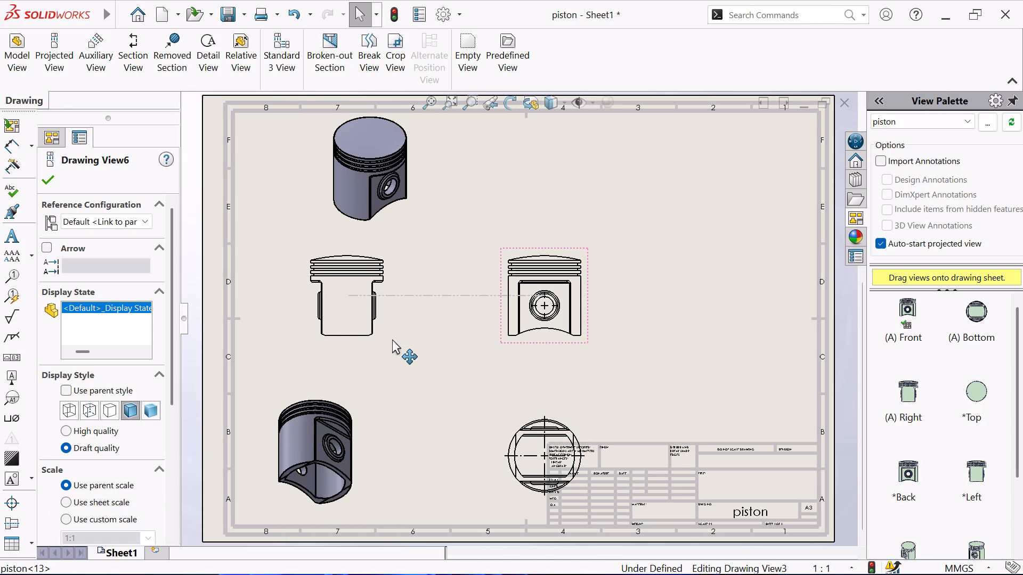
pyautogui.moveTo(392, 339); pyautogui.dragTo(393, 341)
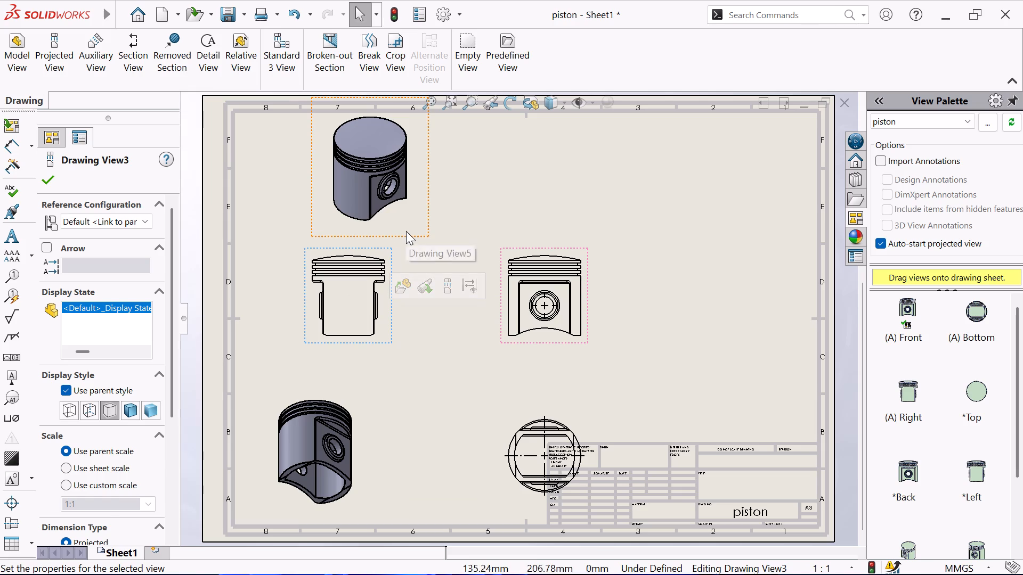
pyautogui.click(406, 231)
pyautogui.moveTo(312, 180); pyautogui.dragTo(290, 185)
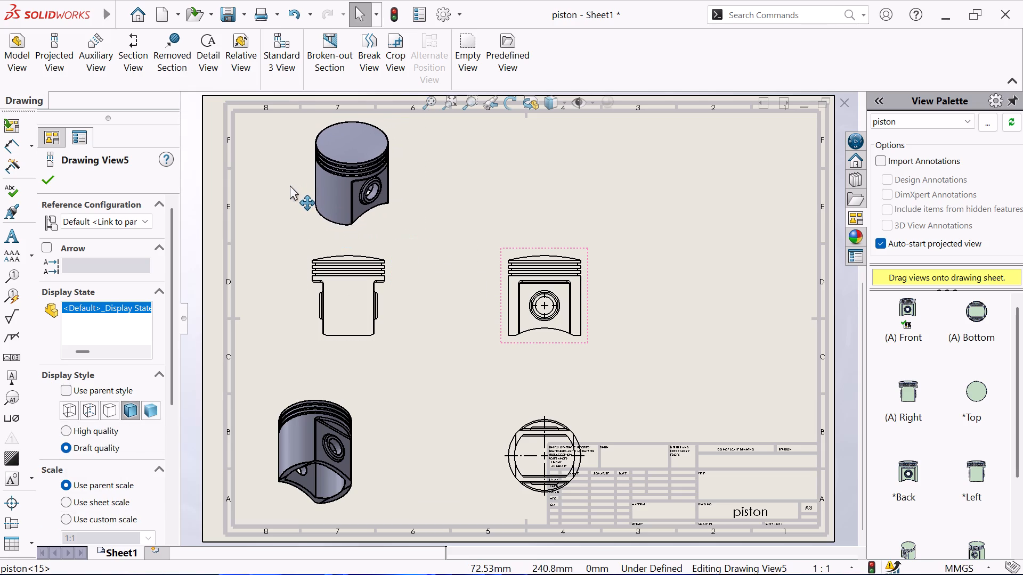
pyautogui.moveTo(290, 185); pyautogui.dragTo(248, 189)
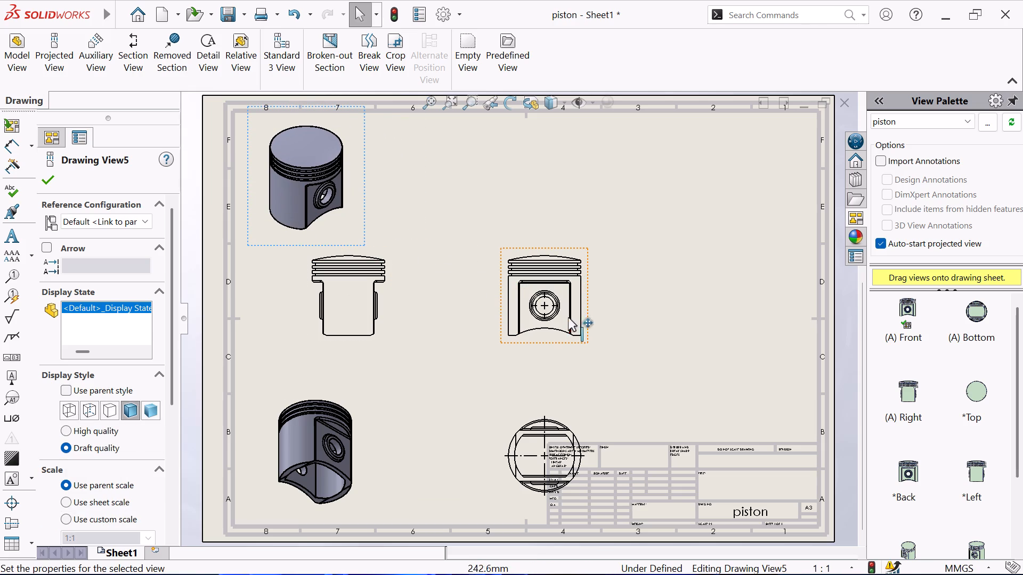
pyautogui.click(56, 182)
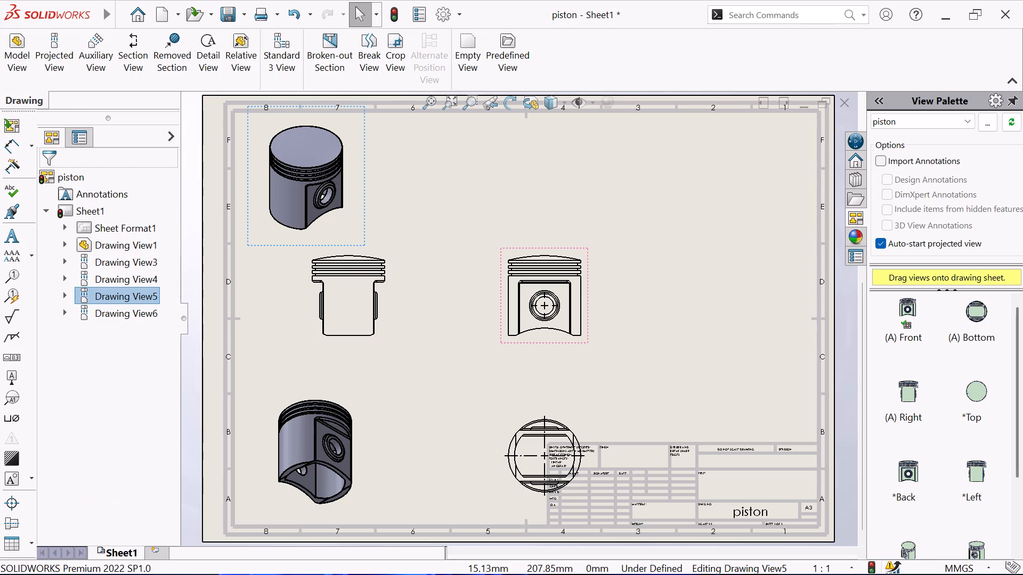
# Create section view A-A from a vertical cutting line through the front view's centre, placed to the right of that view.
pyautogui.click(128, 53)
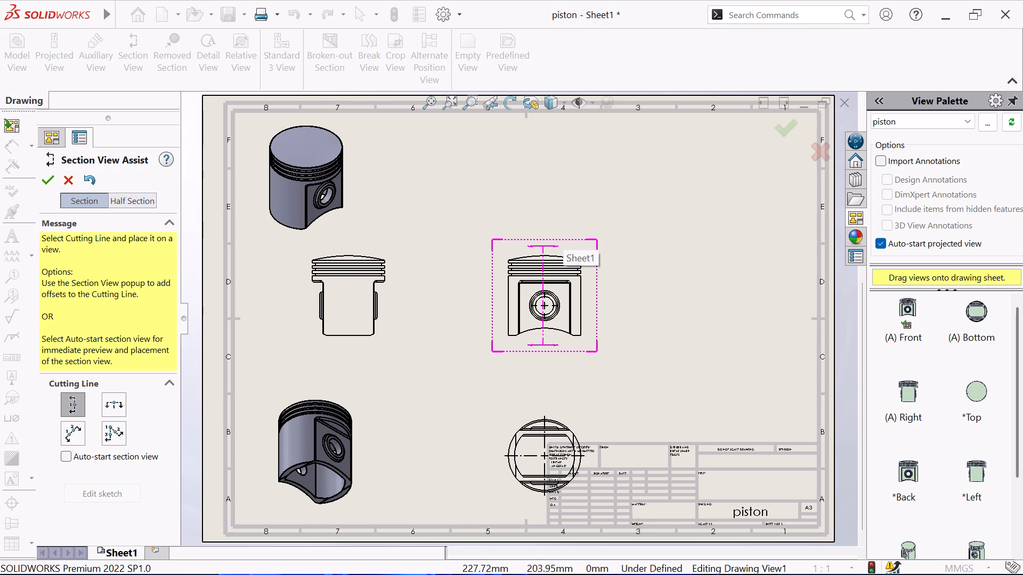
pyautogui.click(546, 235)
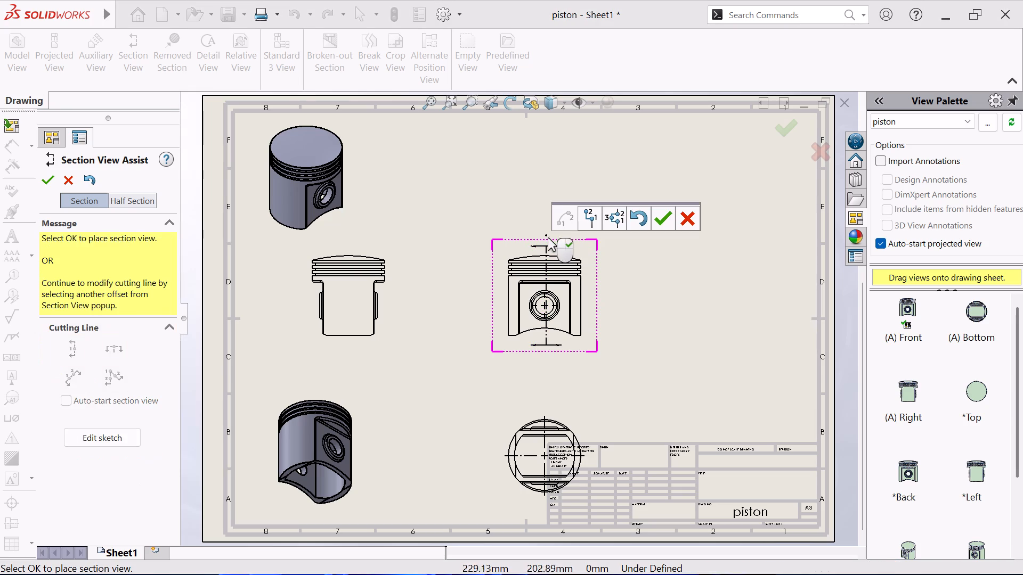
pyautogui.click(657, 223)
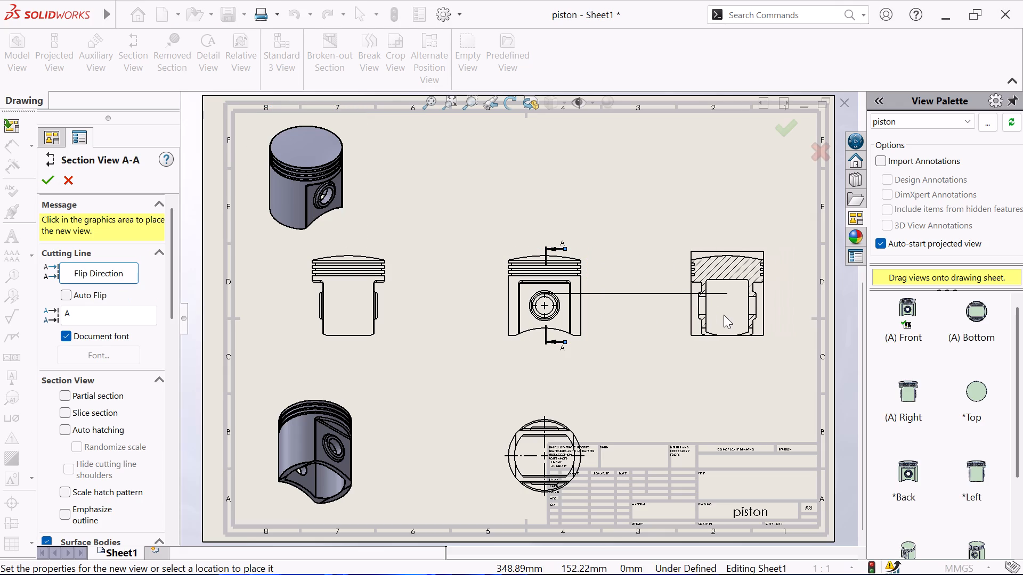
pyautogui.click(724, 315)
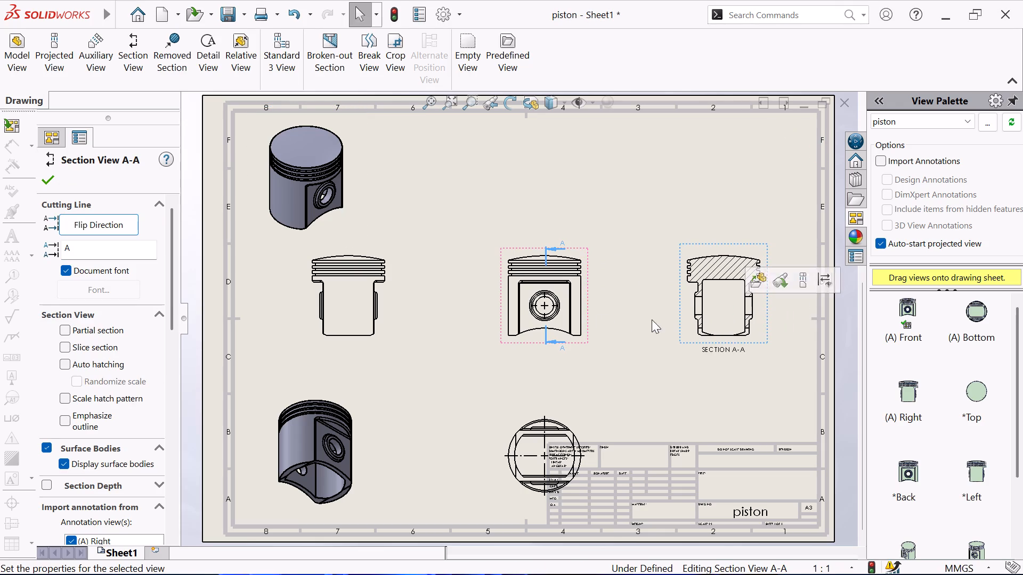
pyautogui.click(52, 186)
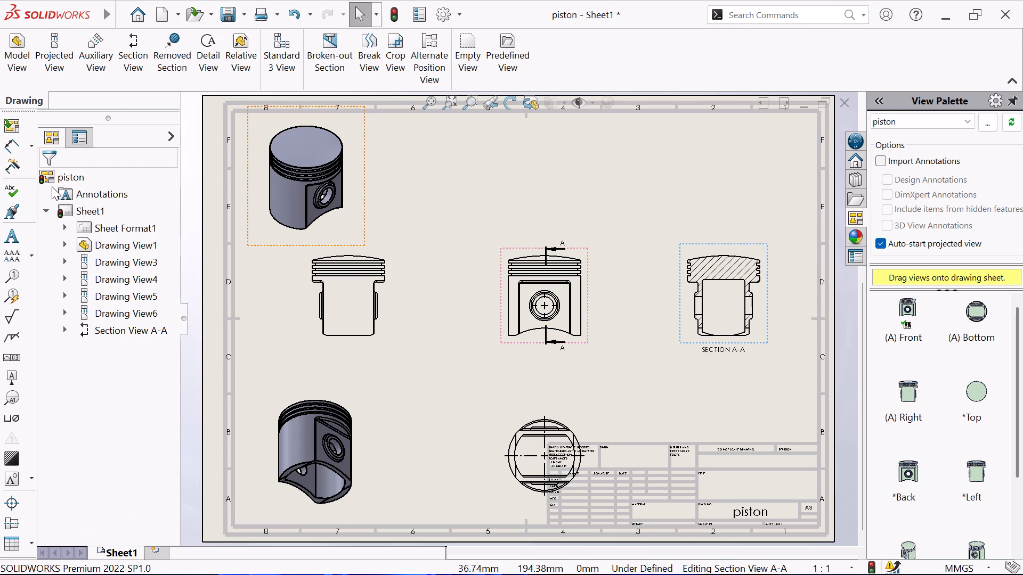
# Dimension the height from the crown's outer corner to the bottom edge in section A-A, placed to the right of the view.
pyautogui.scroll(-2, 762, 355)
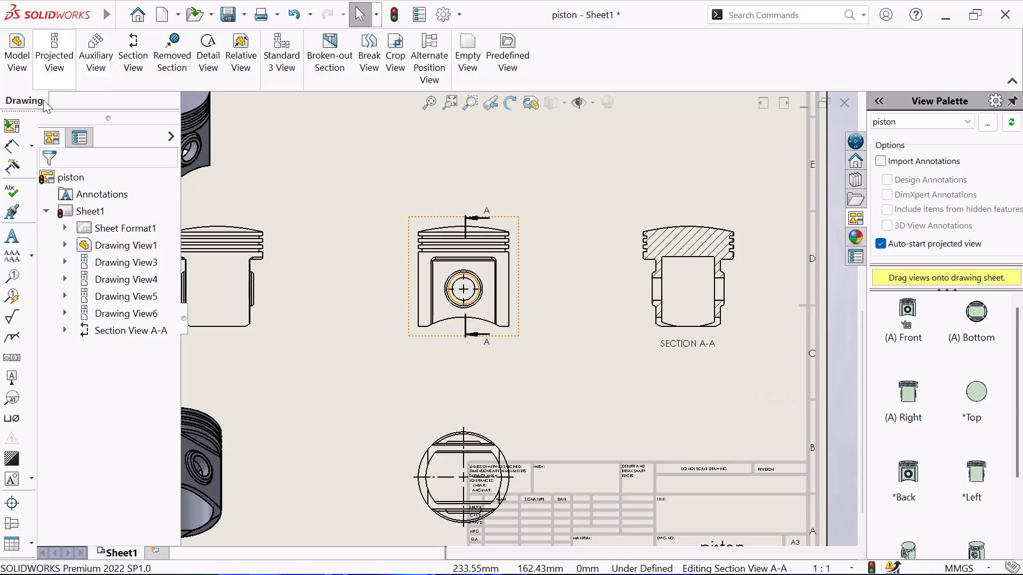
pyautogui.click(16, 149)
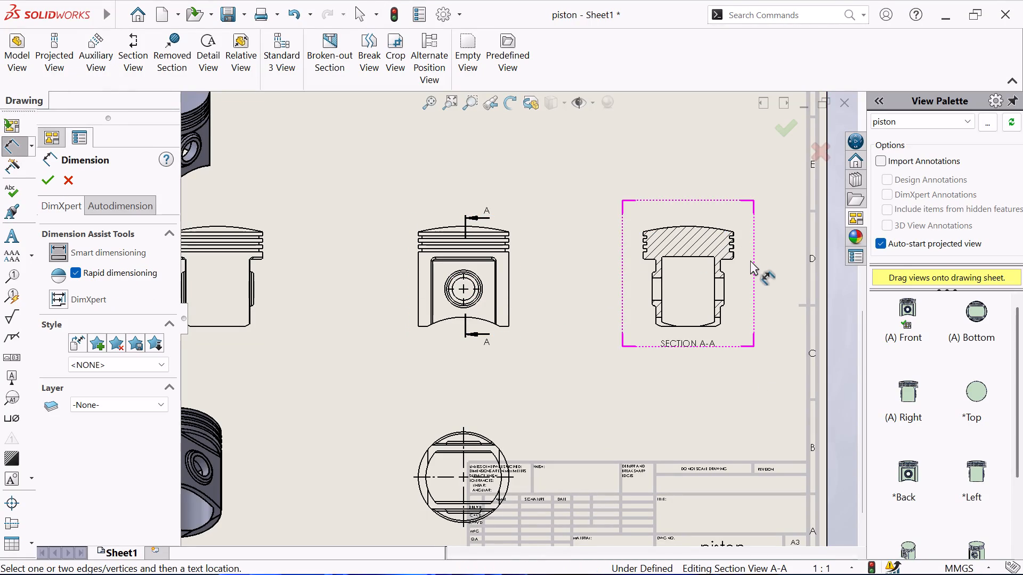
pyautogui.scroll(-1, 750, 260)
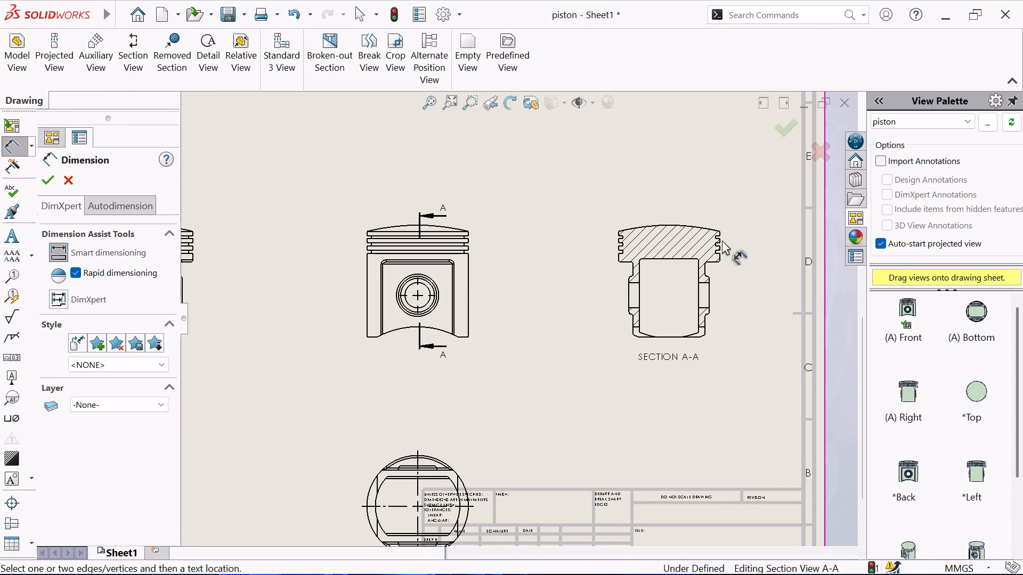
pyautogui.click(720, 232)
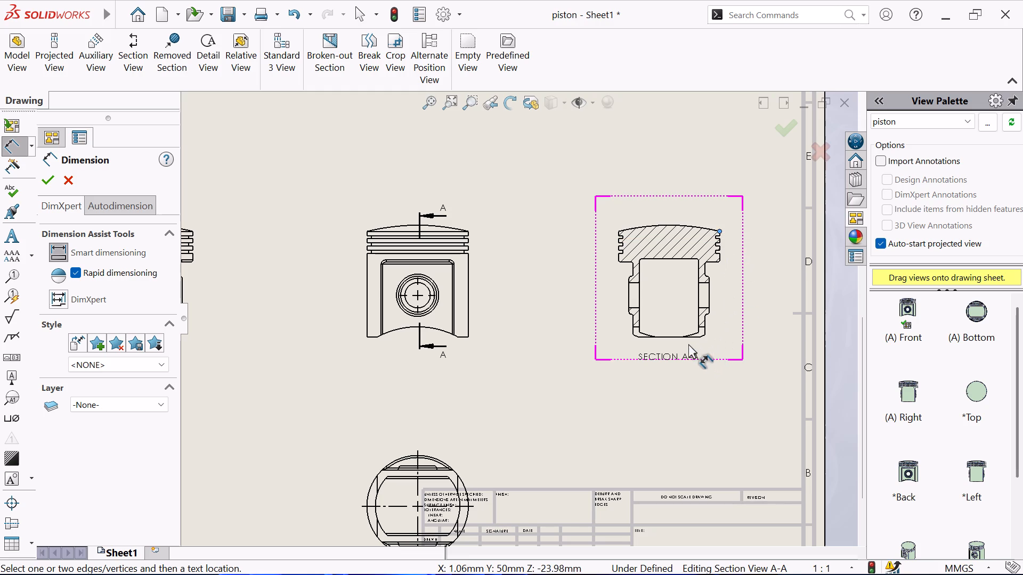
pyautogui.click(694, 338)
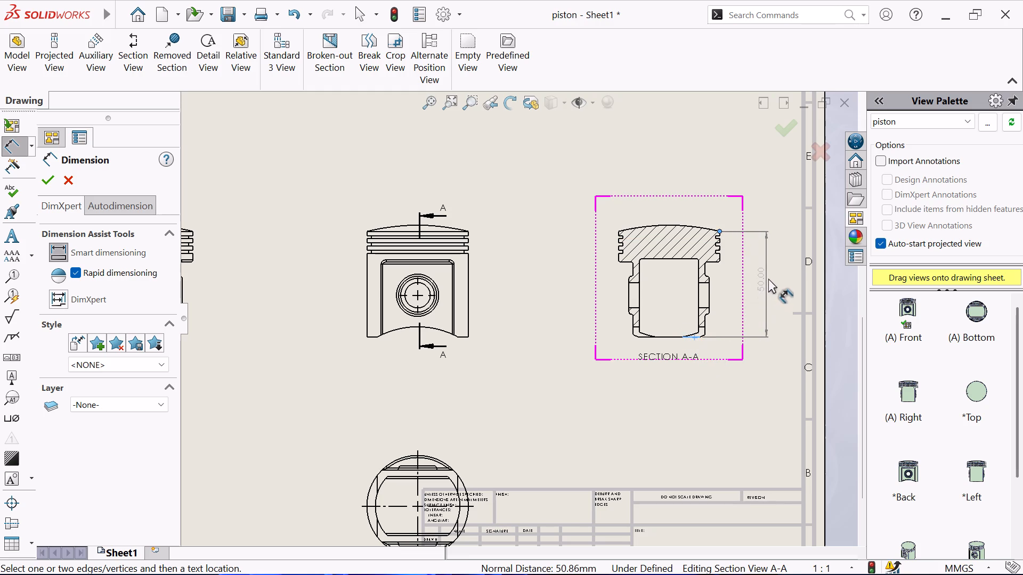
pyautogui.click(768, 278)
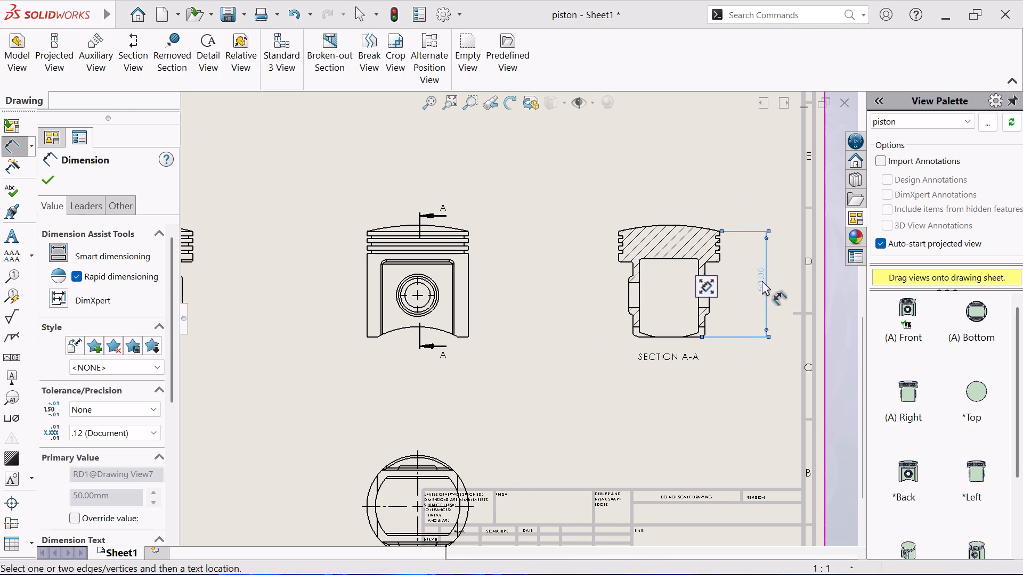
# Dimension the inner cavity's depth in section A-A, from its ceiling to the bottom edge, inside the outer height dimension.
pyautogui.click(681, 259)
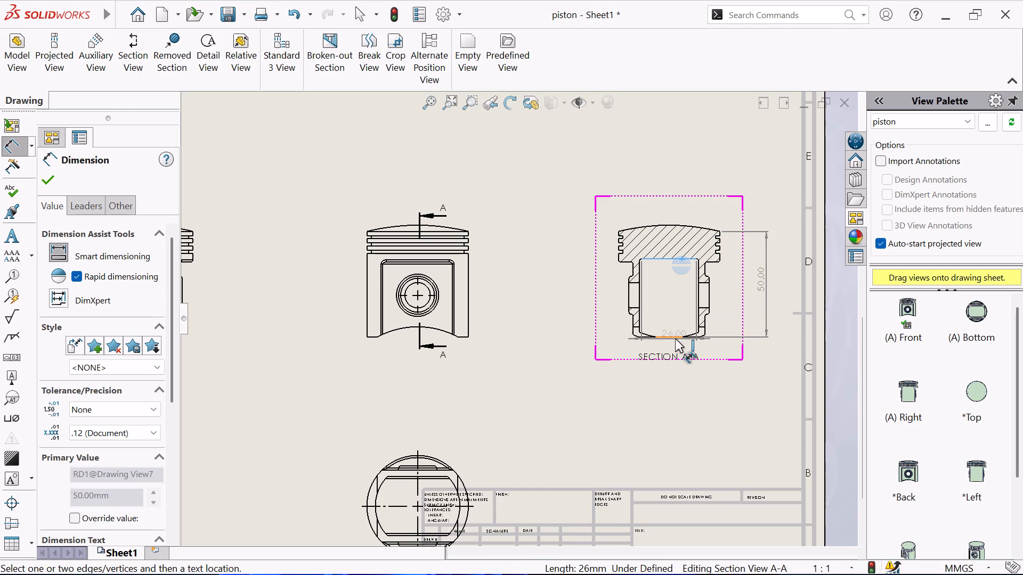
pyautogui.click(675, 335)
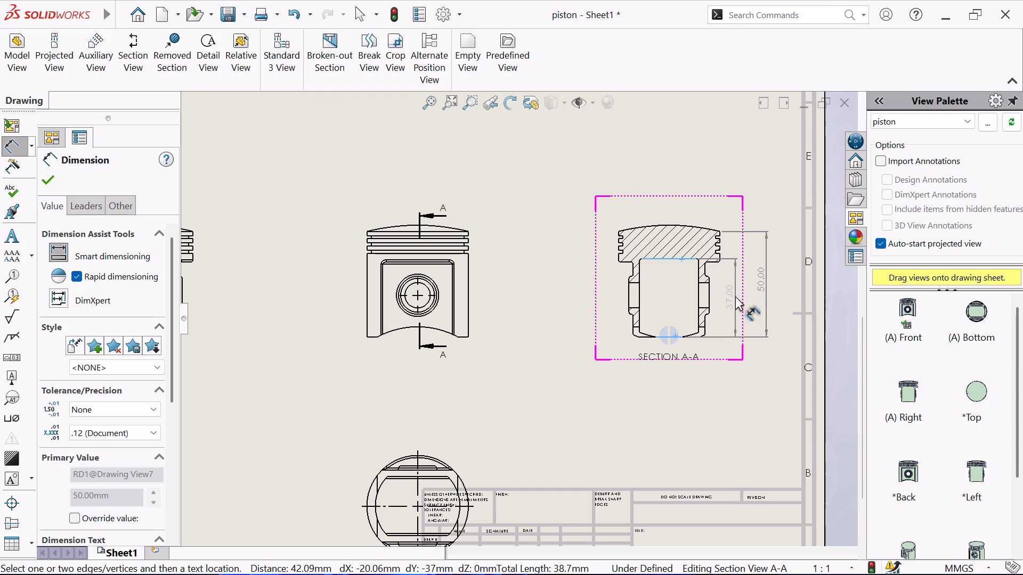
pyautogui.click(735, 296)
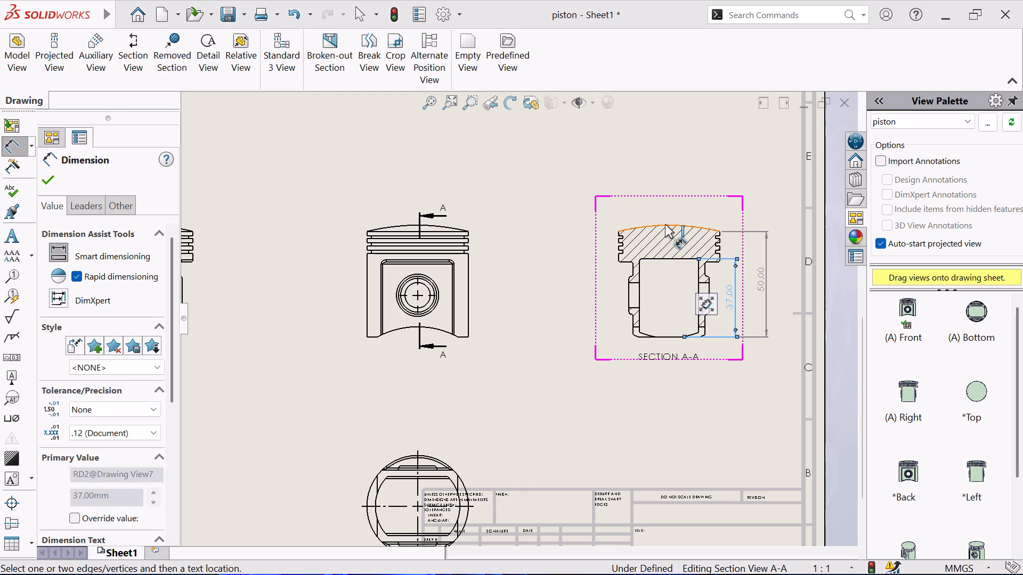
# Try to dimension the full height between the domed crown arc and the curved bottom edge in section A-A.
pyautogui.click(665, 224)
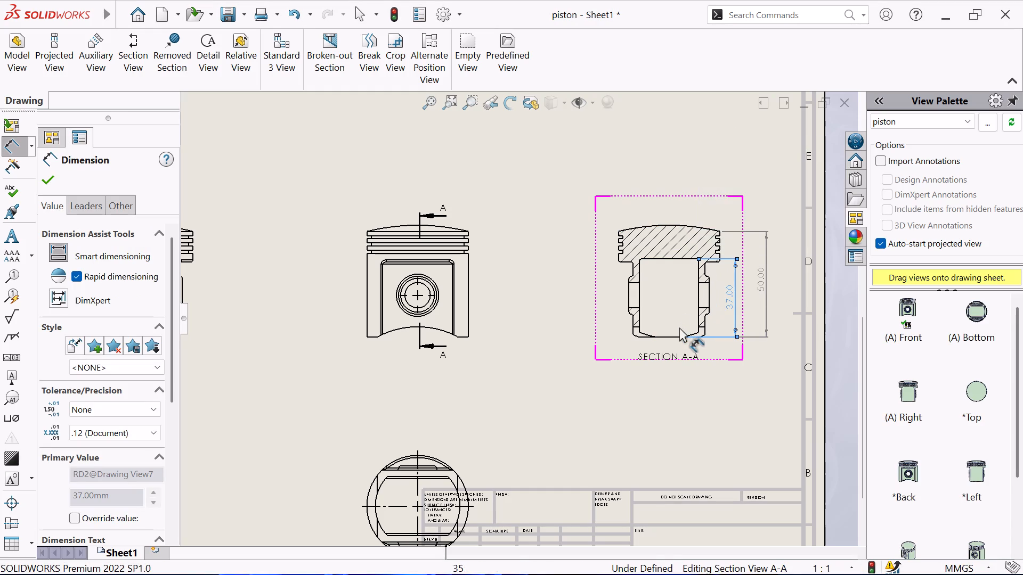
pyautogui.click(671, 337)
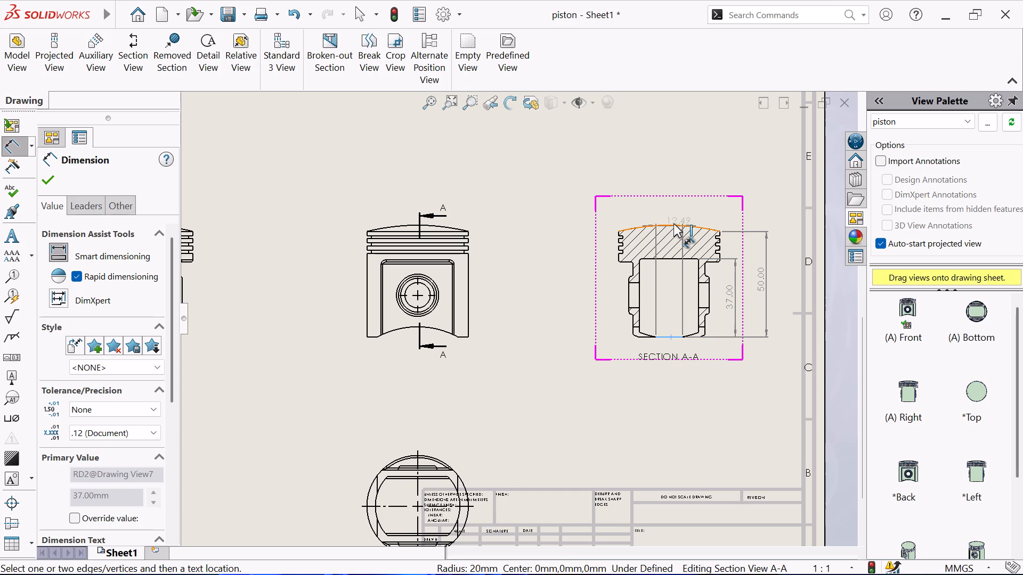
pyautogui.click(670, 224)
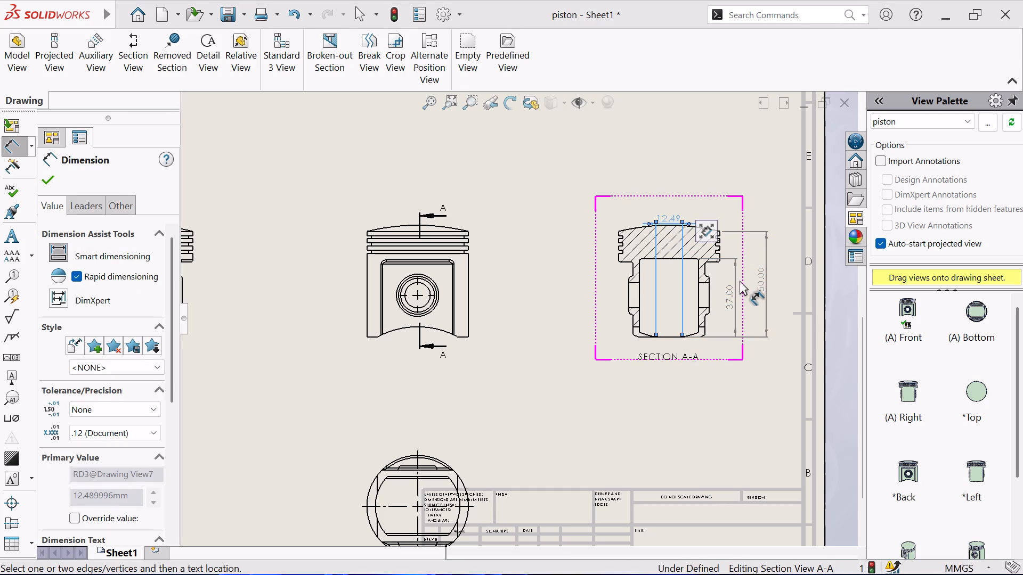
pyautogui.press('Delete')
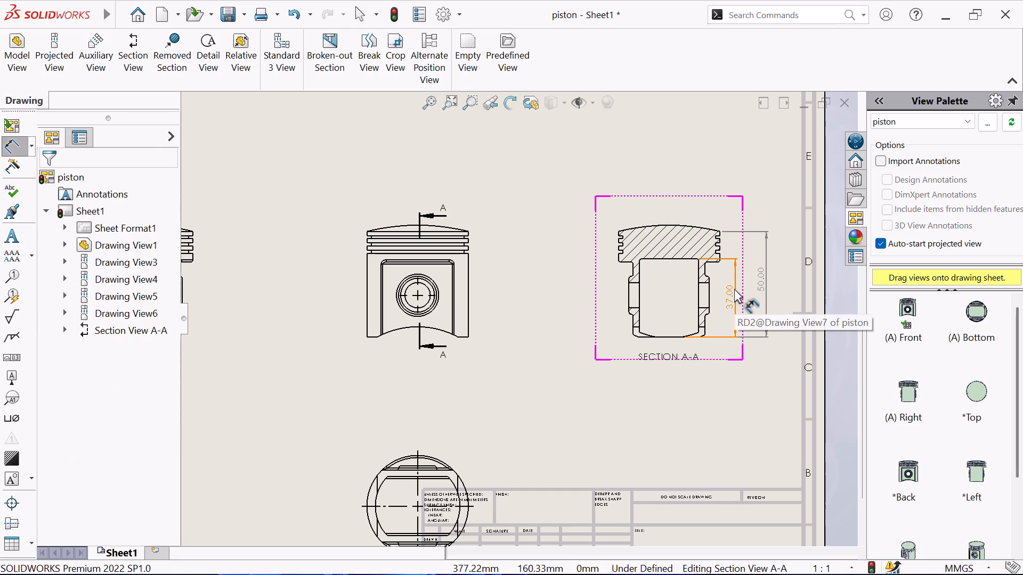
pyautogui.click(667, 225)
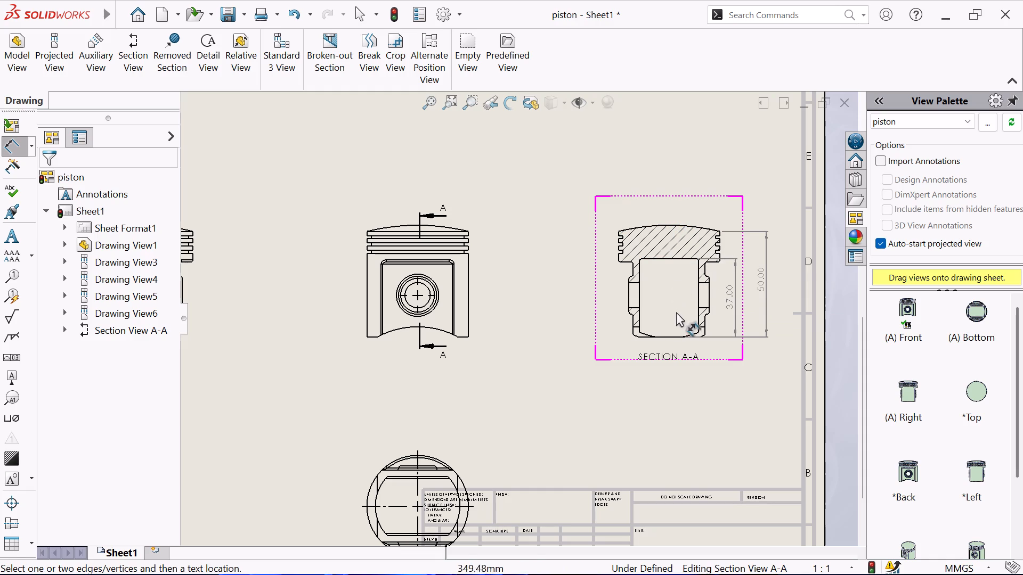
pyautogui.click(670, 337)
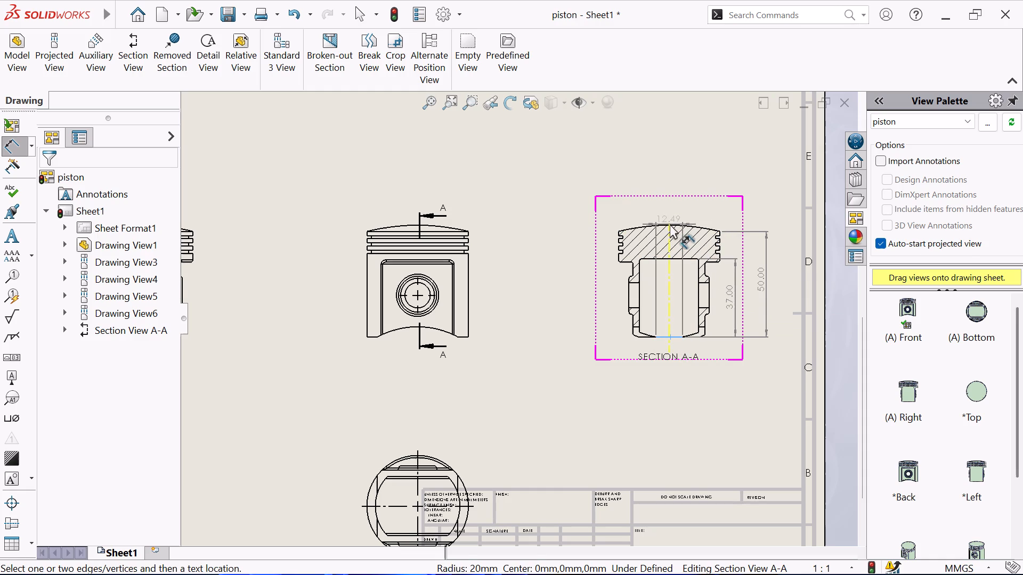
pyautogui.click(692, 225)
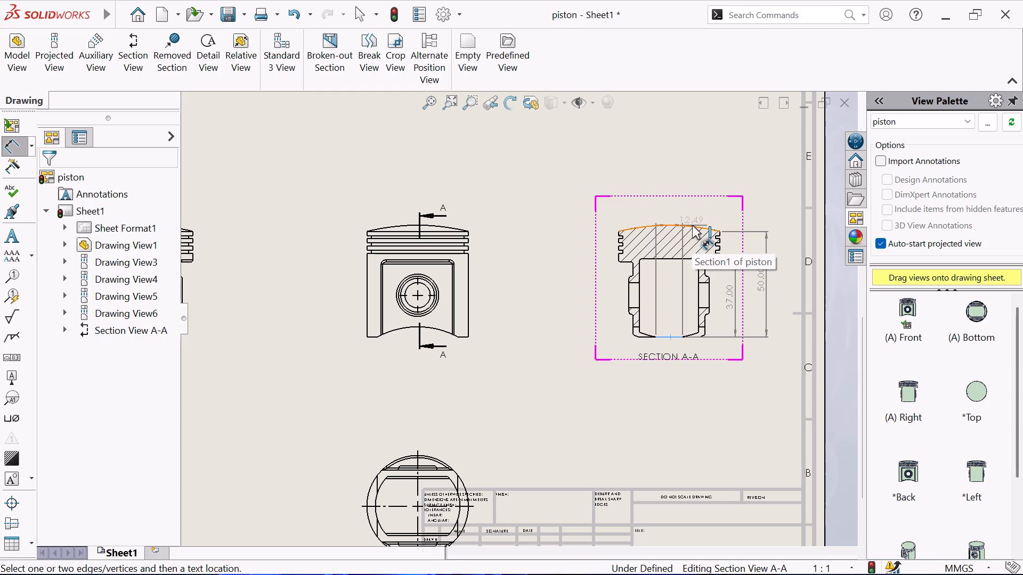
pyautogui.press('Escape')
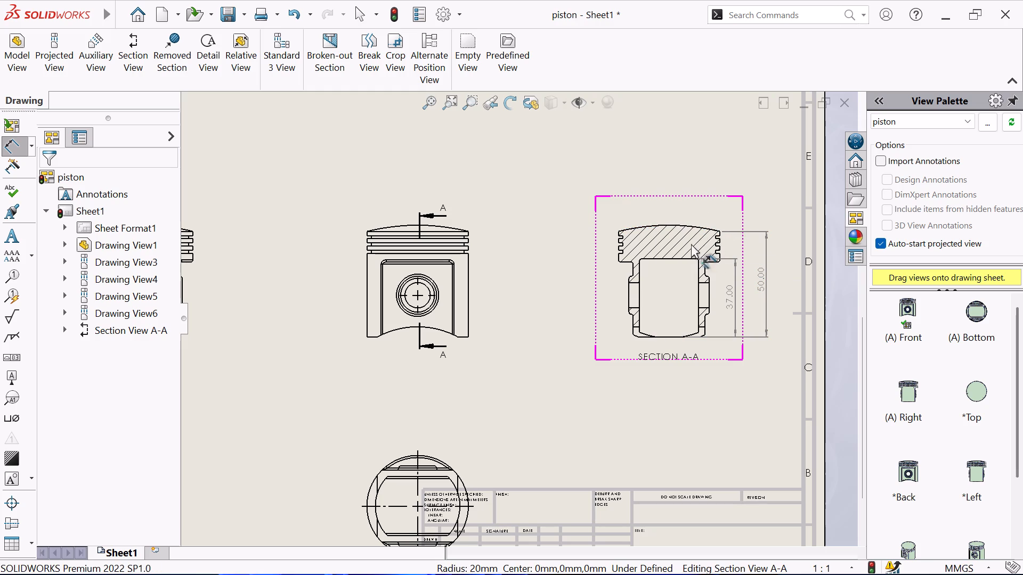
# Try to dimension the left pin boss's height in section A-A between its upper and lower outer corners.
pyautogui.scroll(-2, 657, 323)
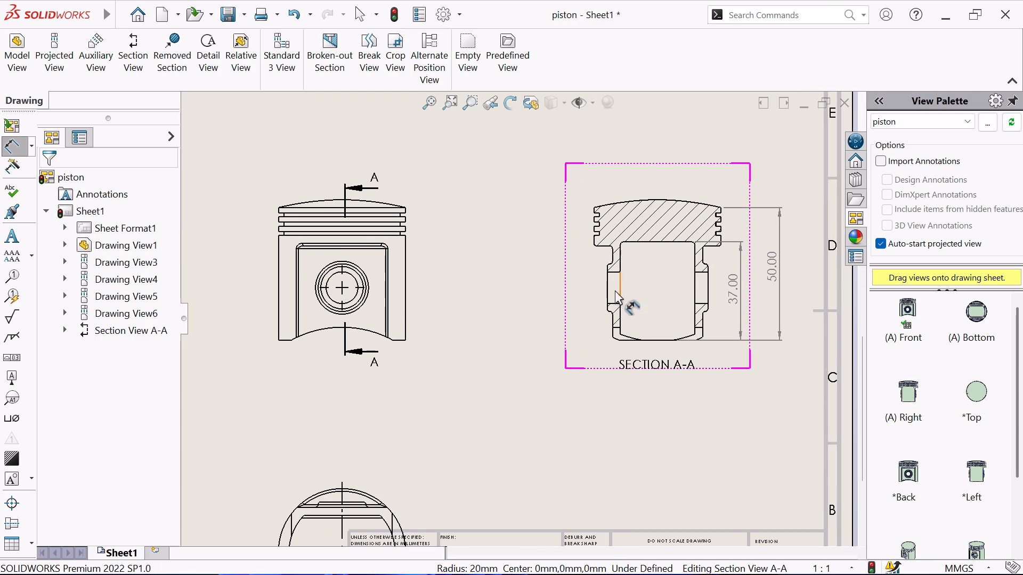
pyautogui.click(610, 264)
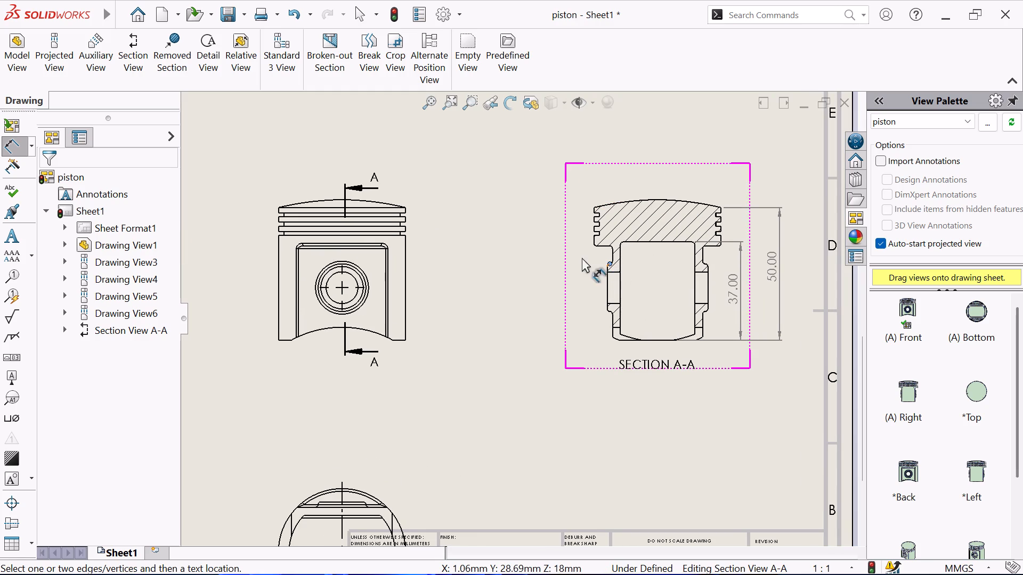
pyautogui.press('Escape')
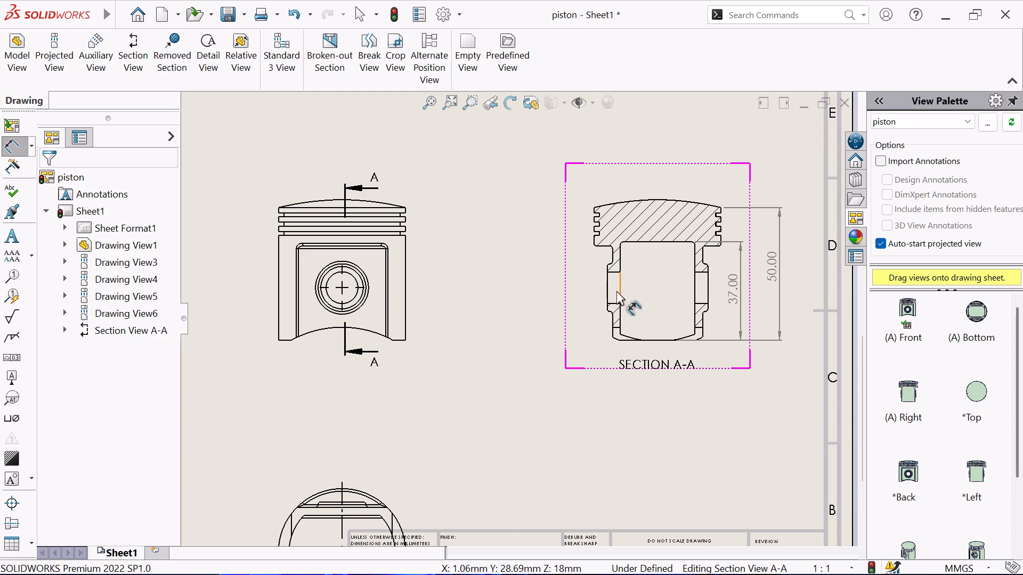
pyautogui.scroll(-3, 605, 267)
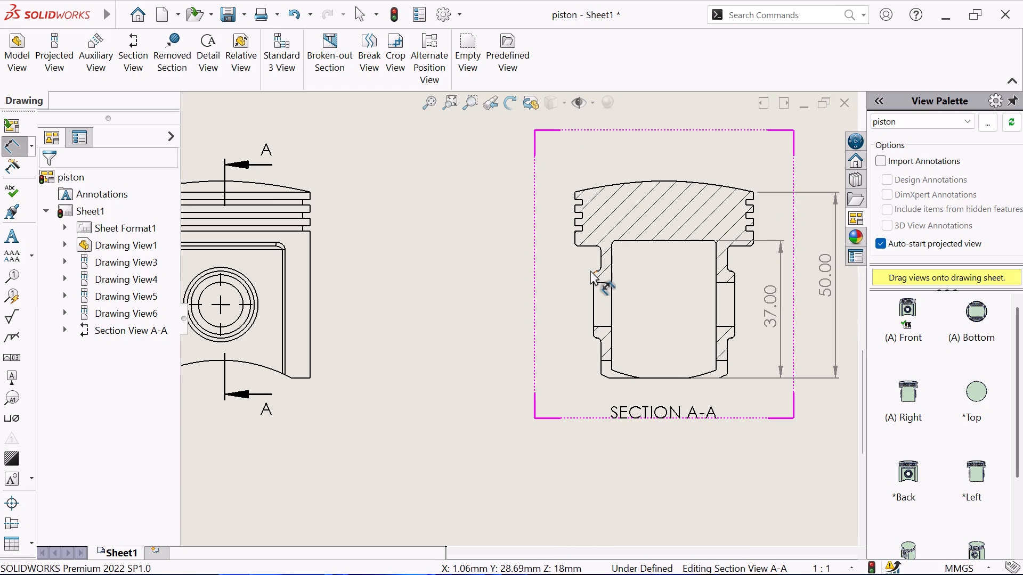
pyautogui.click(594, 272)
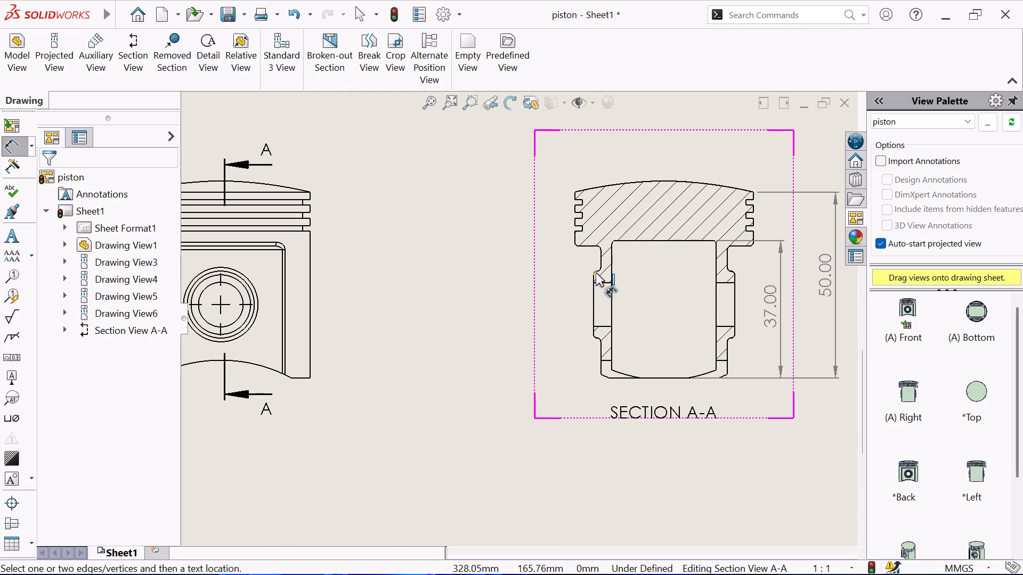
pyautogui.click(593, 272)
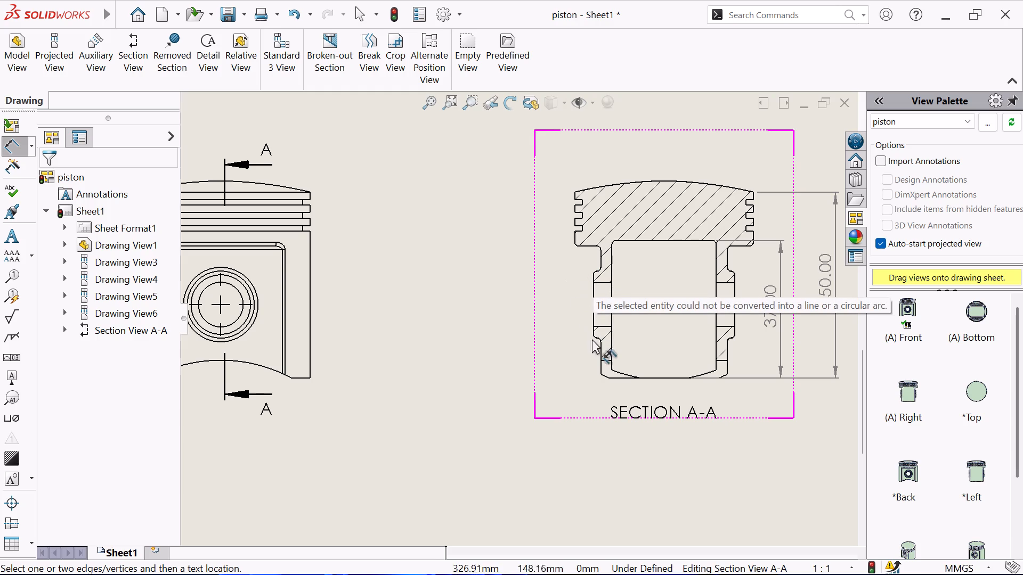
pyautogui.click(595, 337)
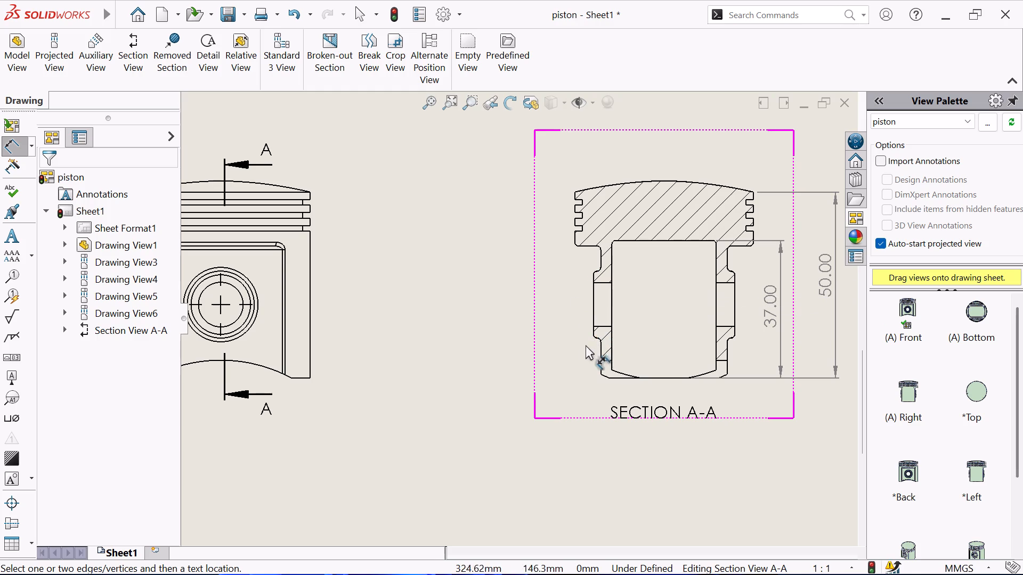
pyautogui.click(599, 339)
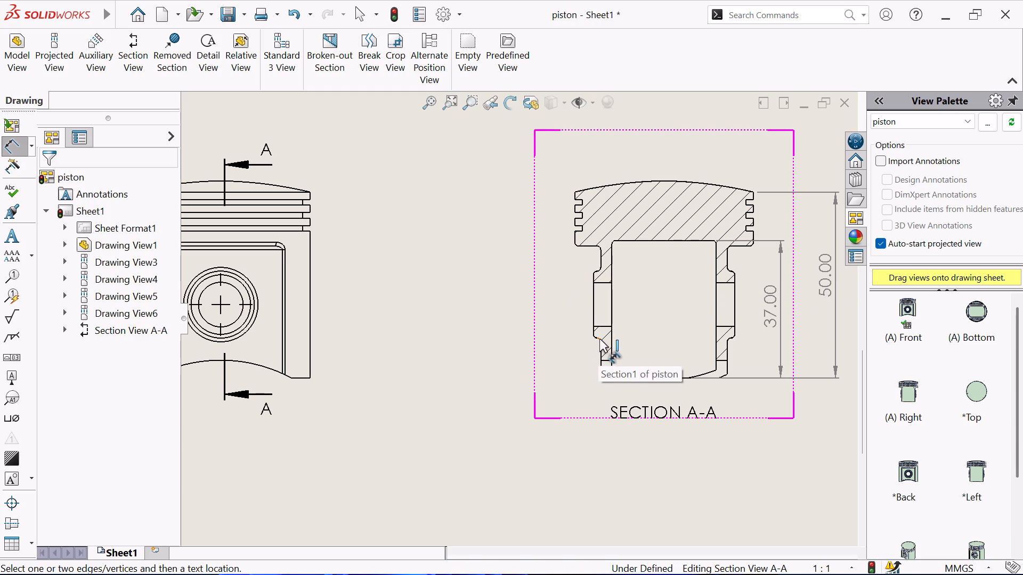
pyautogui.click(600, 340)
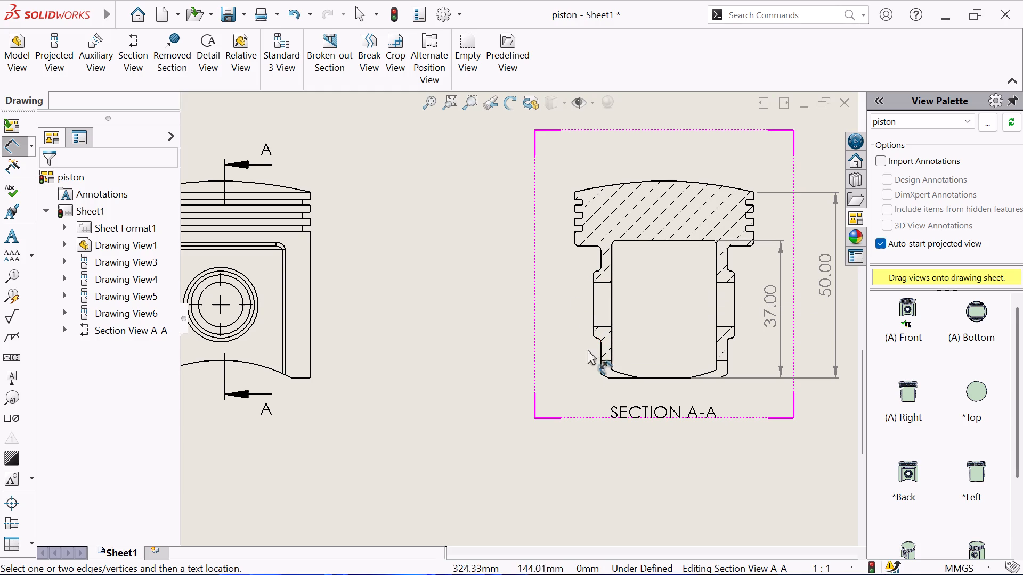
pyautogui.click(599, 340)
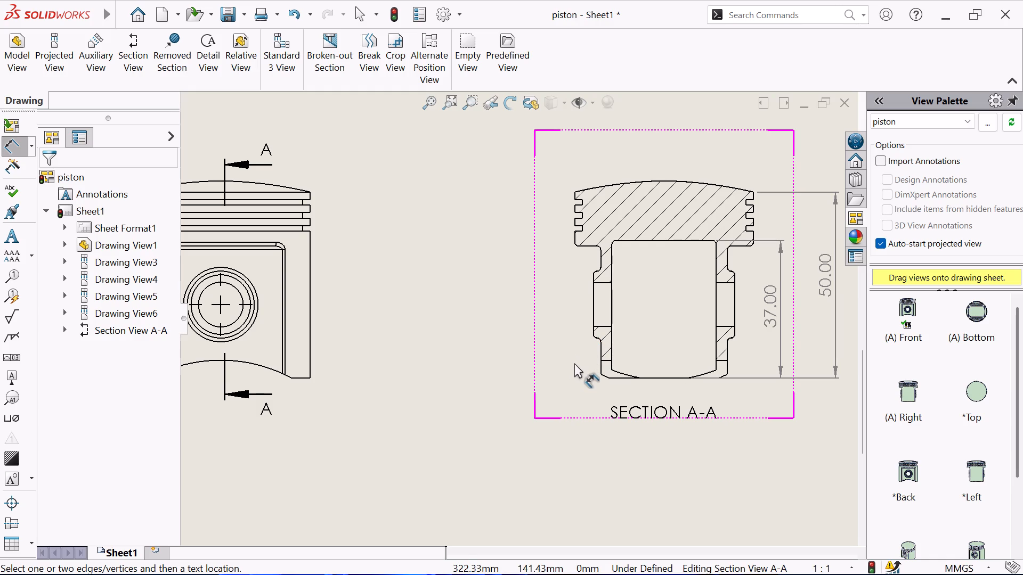
# Dimension the diameters of the pin hole and the second-largest concentric circle around it, placed to the right of the front view.
pyautogui.scroll(2, 327, 367)
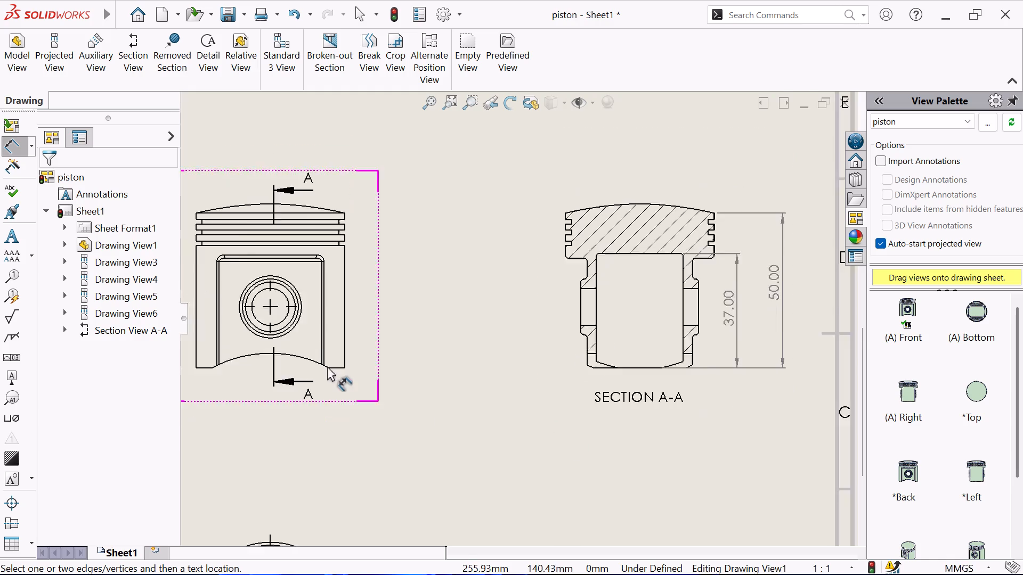
pyautogui.scroll(-2, 260, 362)
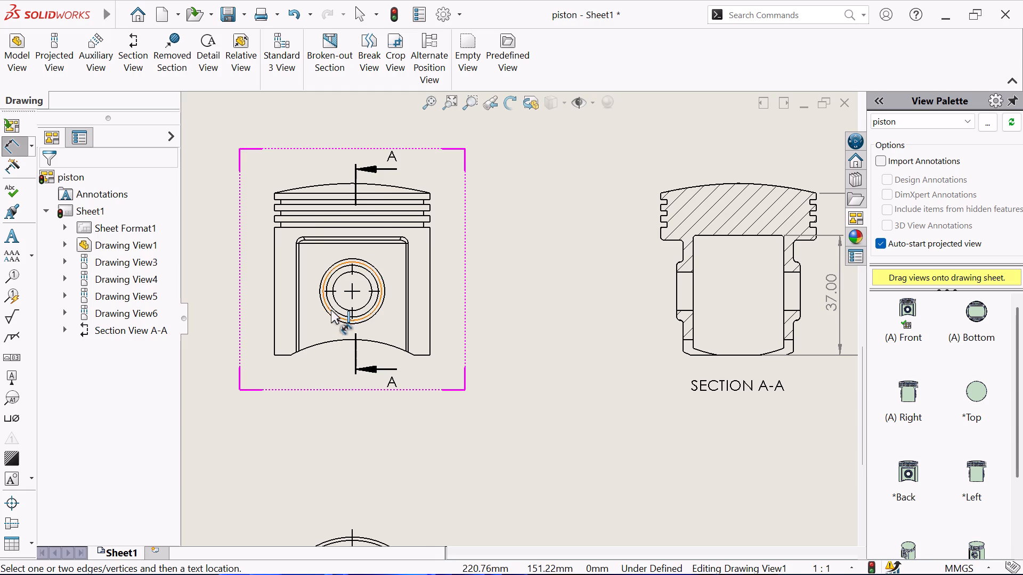
pyautogui.scroll(1, 331, 310)
pyautogui.scroll(-2, 291, 295)
pyautogui.scroll(-2, 366, 325)
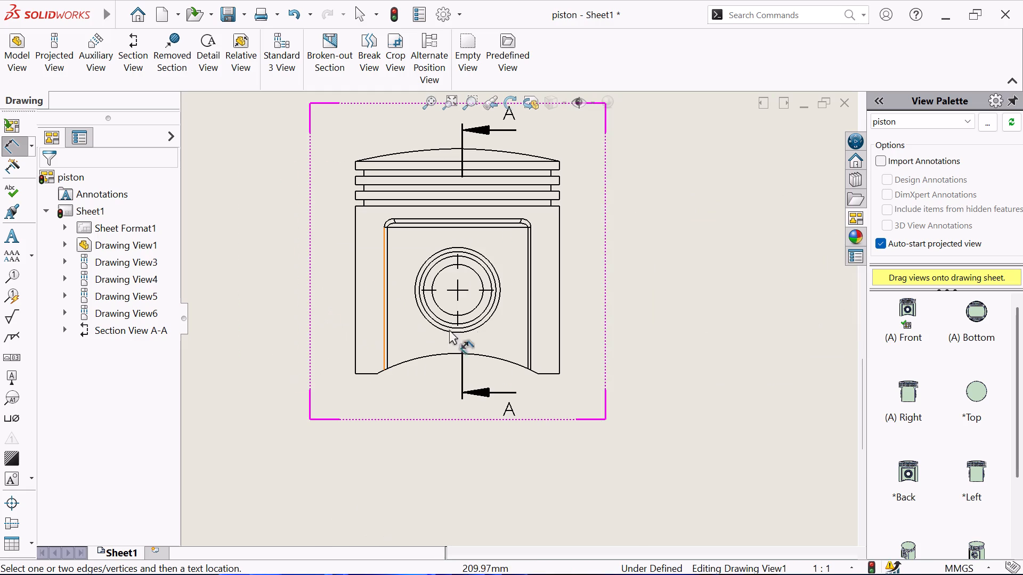
pyautogui.scroll(-1, 482, 324)
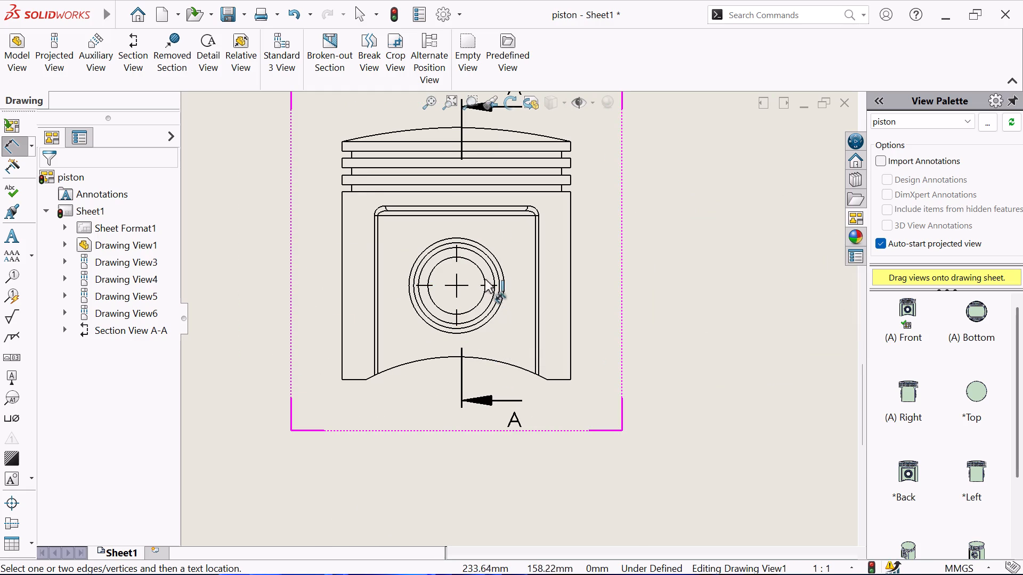
pyautogui.click(483, 275)
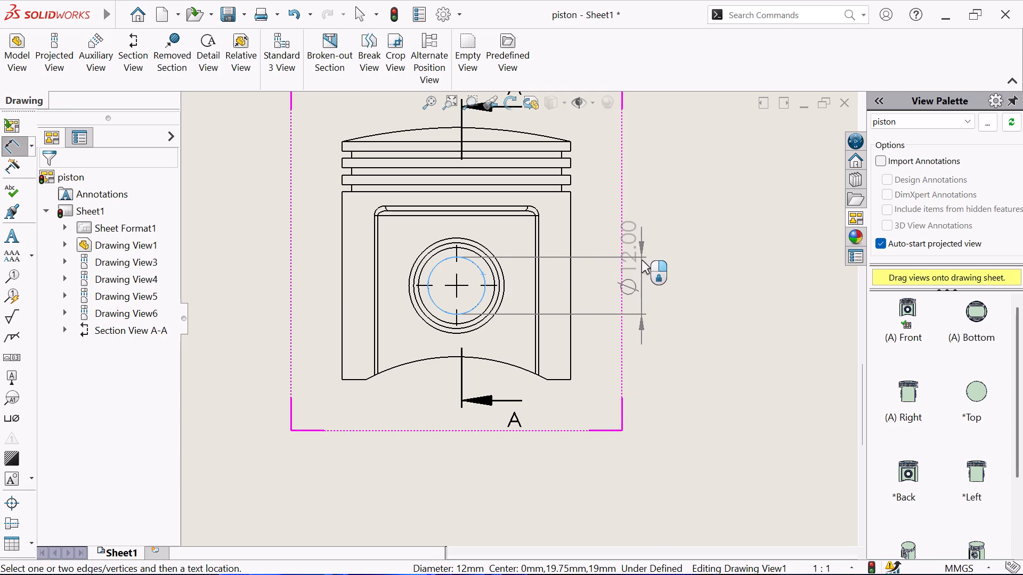
pyautogui.click(642, 260)
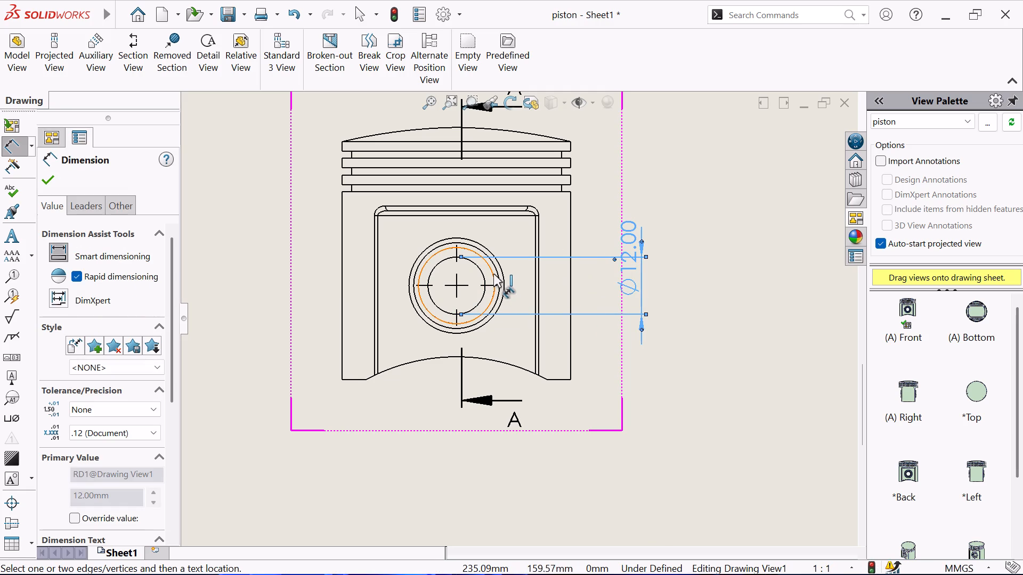
pyautogui.click(493, 274)
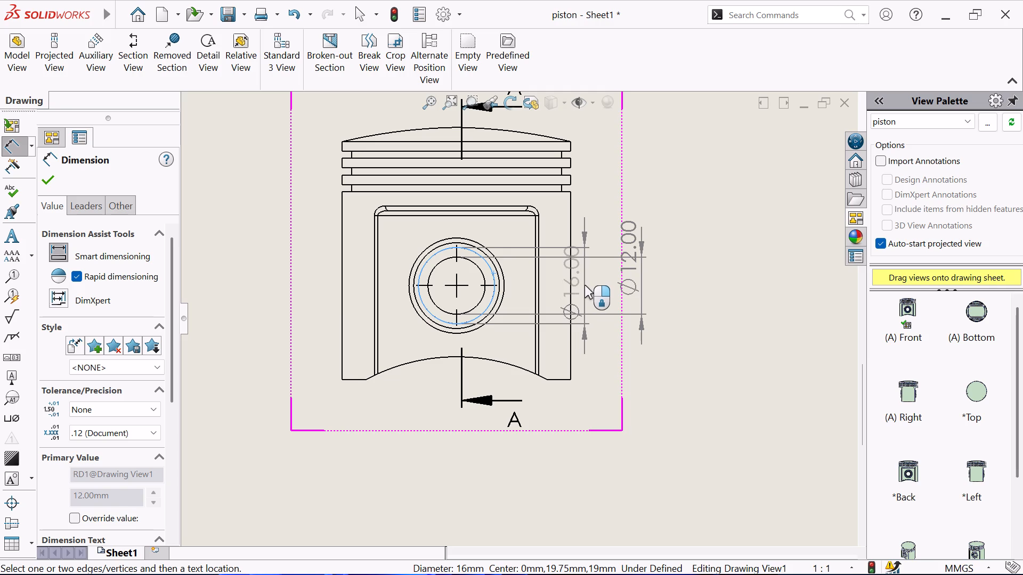
pyautogui.press('Escape')
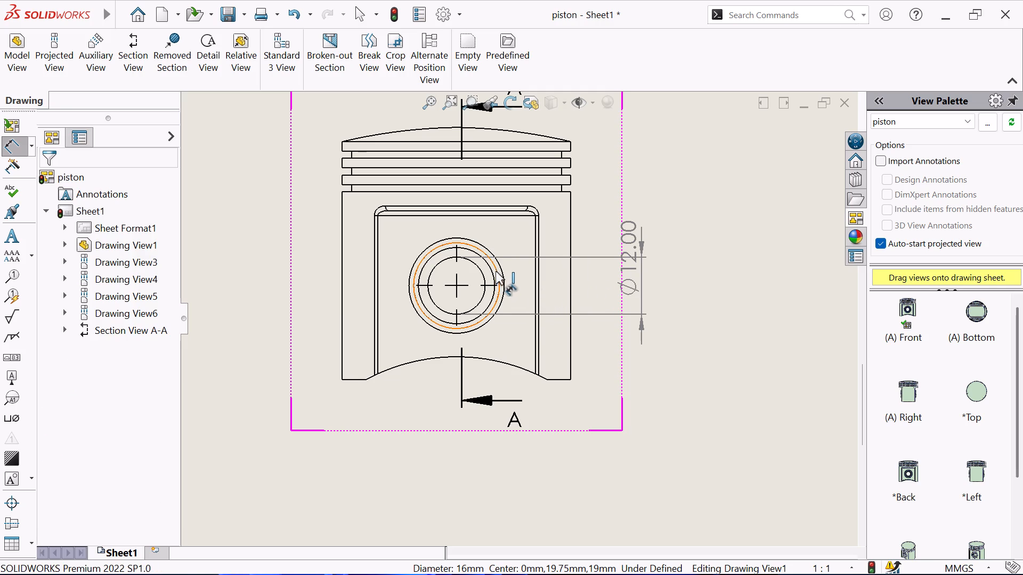
pyautogui.click(496, 271)
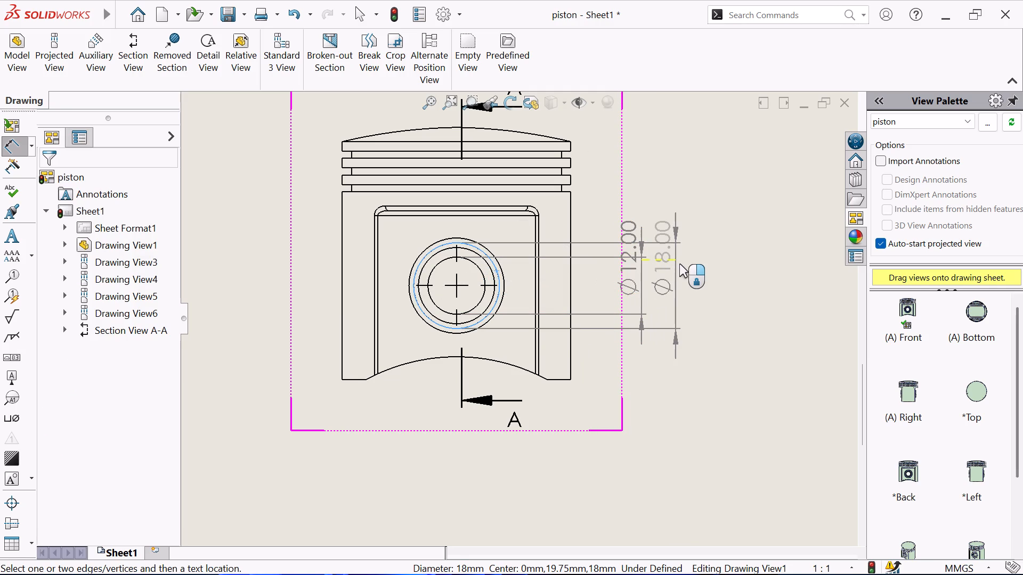
pyautogui.click(679, 251)
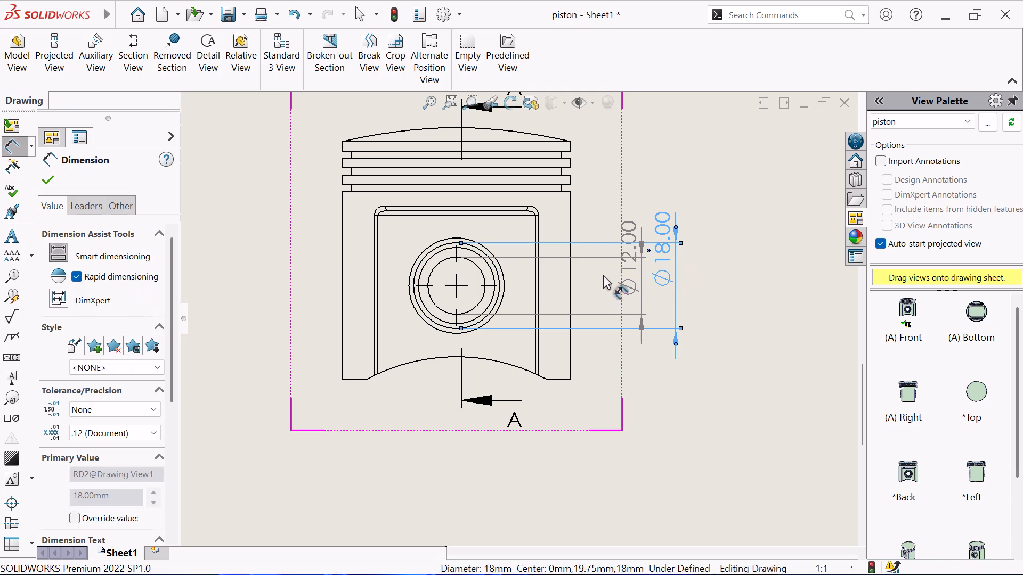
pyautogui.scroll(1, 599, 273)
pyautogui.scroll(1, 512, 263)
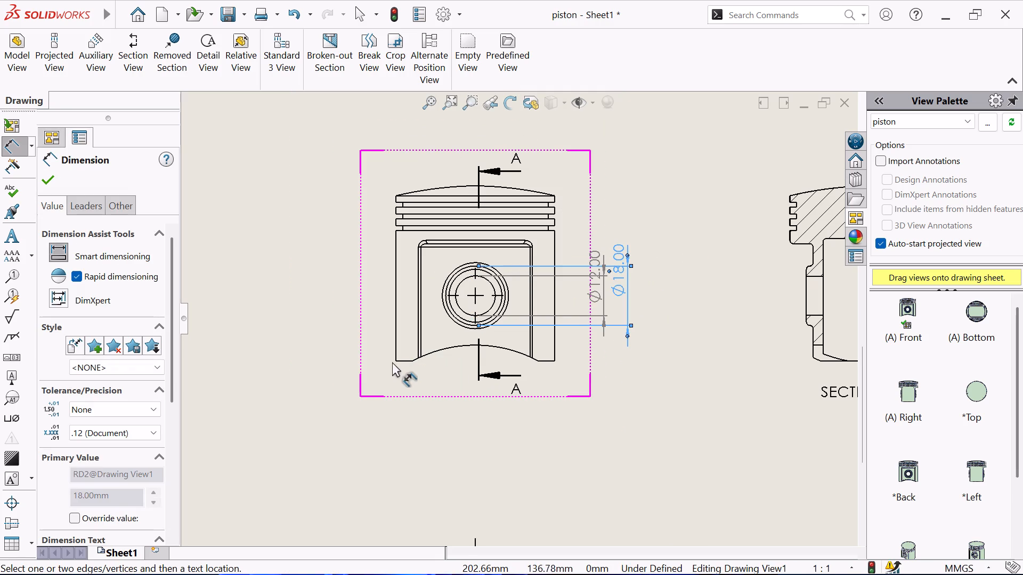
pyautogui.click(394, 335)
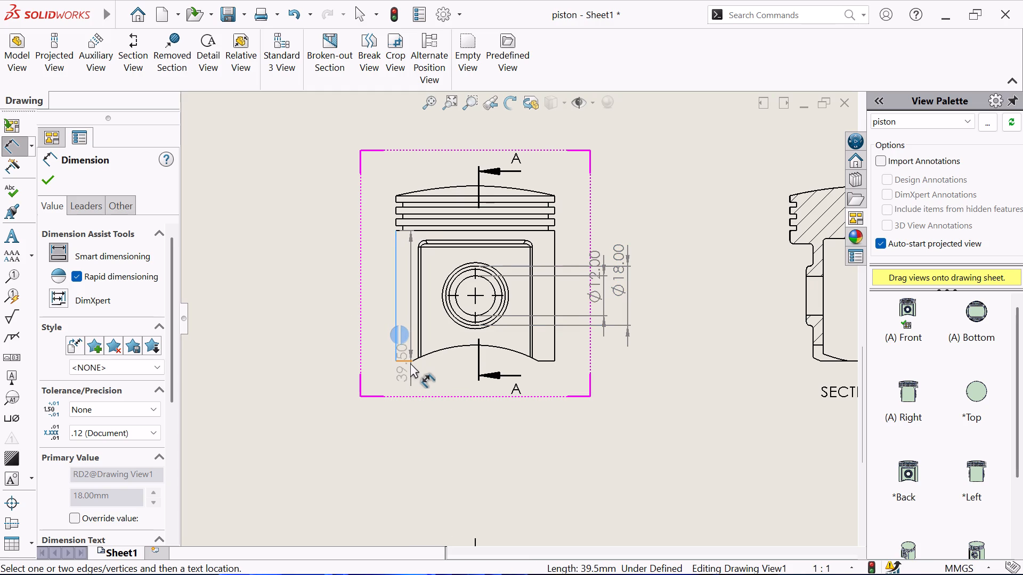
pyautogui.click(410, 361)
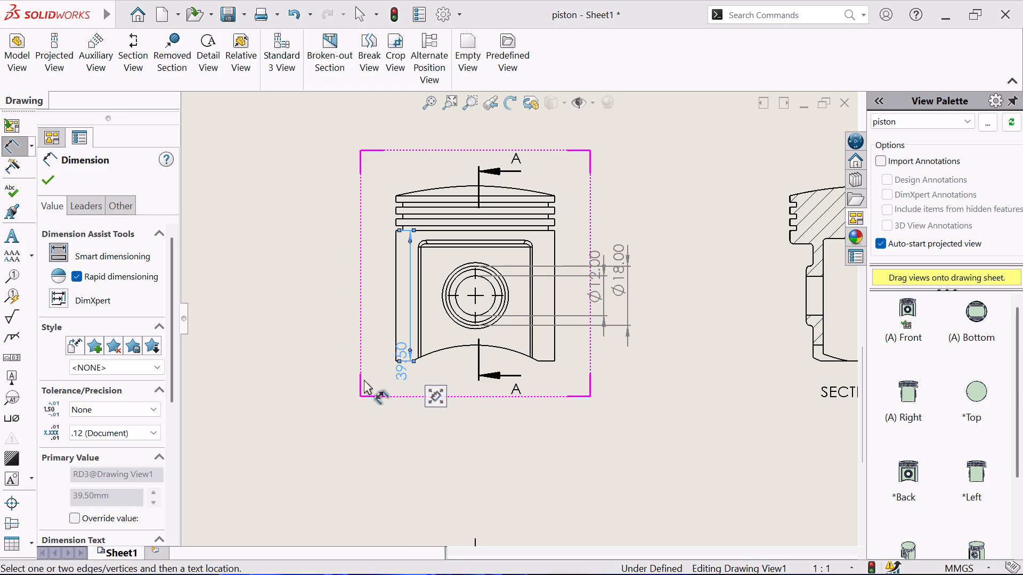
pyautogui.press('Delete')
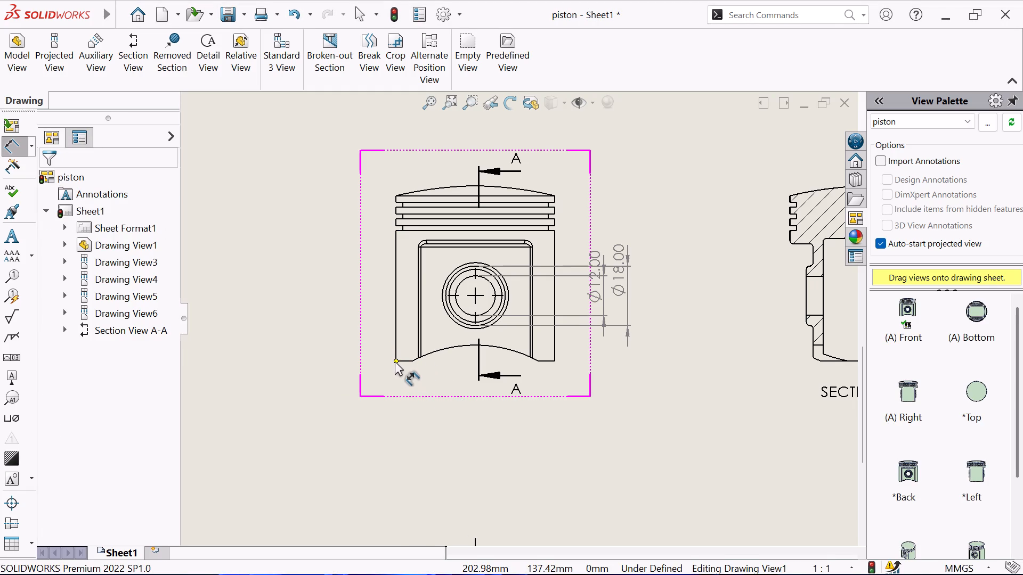
# Dimension the left bottom flat's width and the concave bottom arc's radius in the front view, placed below the bottom edge.
pyautogui.click(395, 361)
pyautogui.click(411, 360)
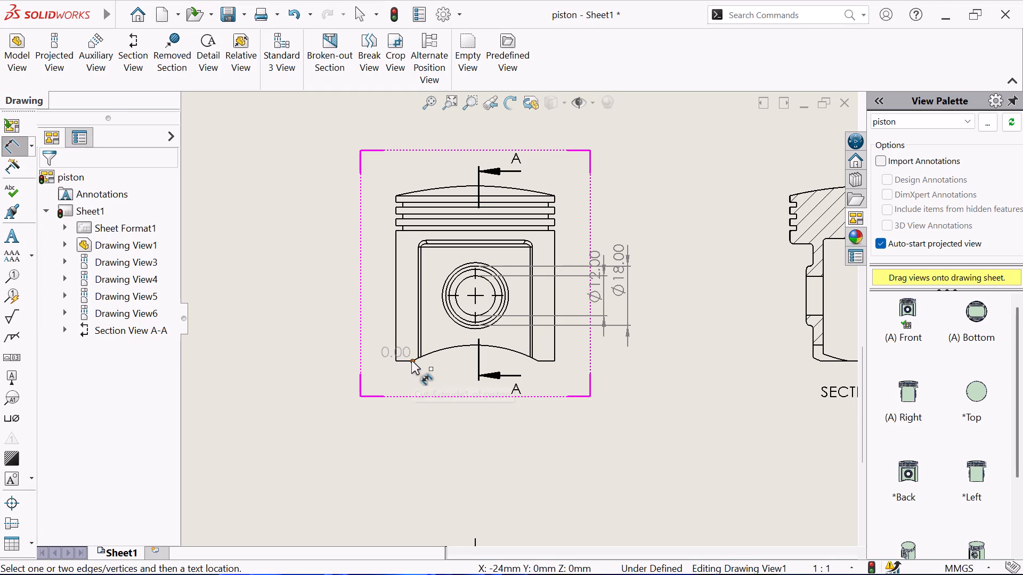
pyautogui.click(400, 389)
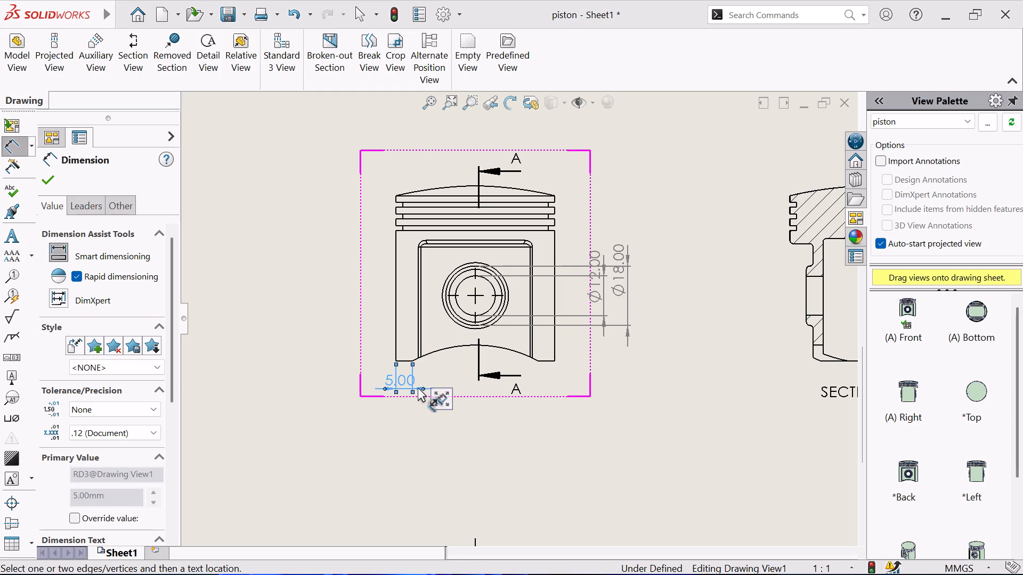
pyautogui.click(460, 347)
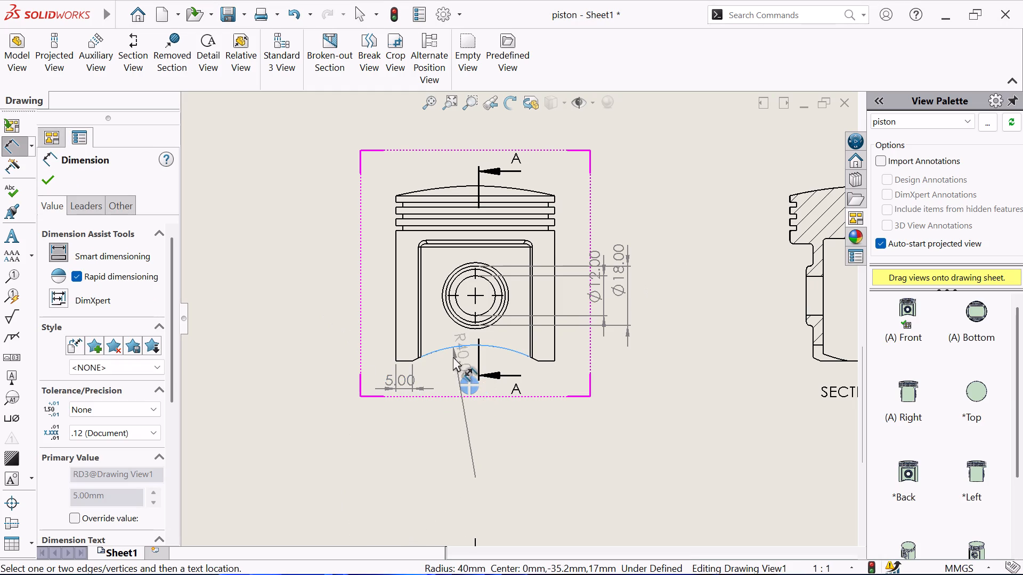
pyautogui.click(444, 380)
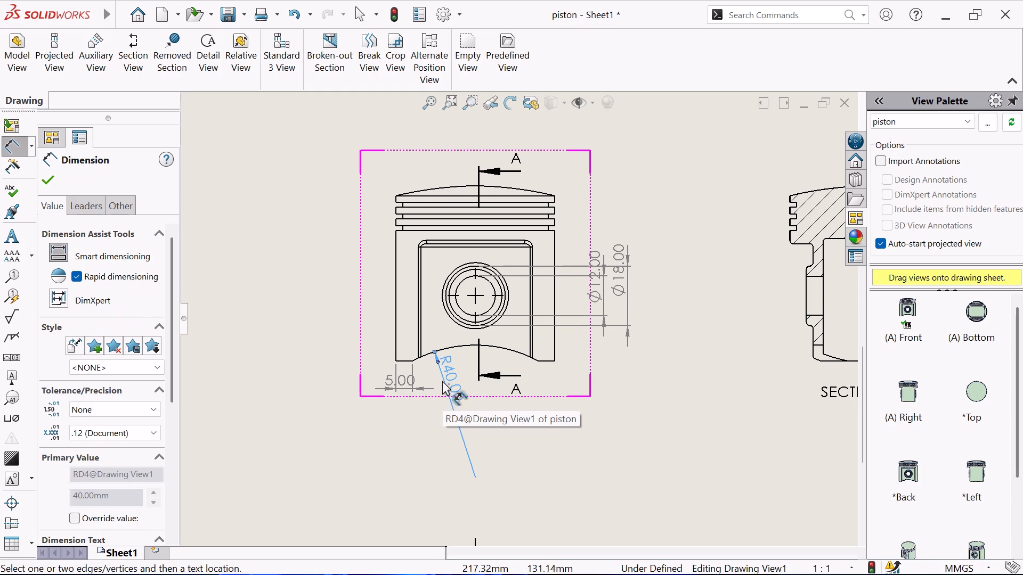
# Dimension the height of the top land just under the domed crown, placed to the right of the front view.
pyautogui.scroll(-3, 528, 204)
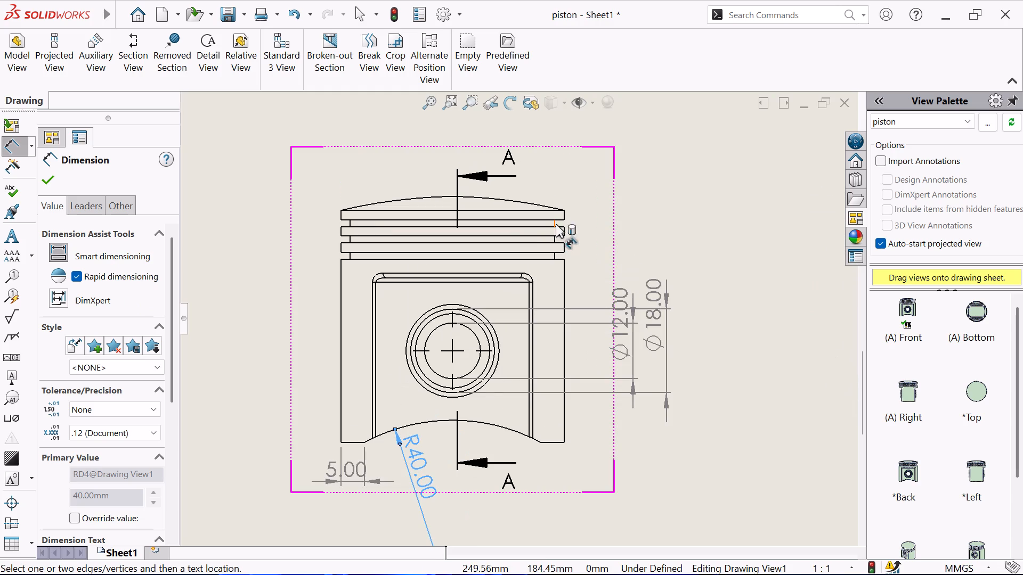
pyautogui.click(565, 216)
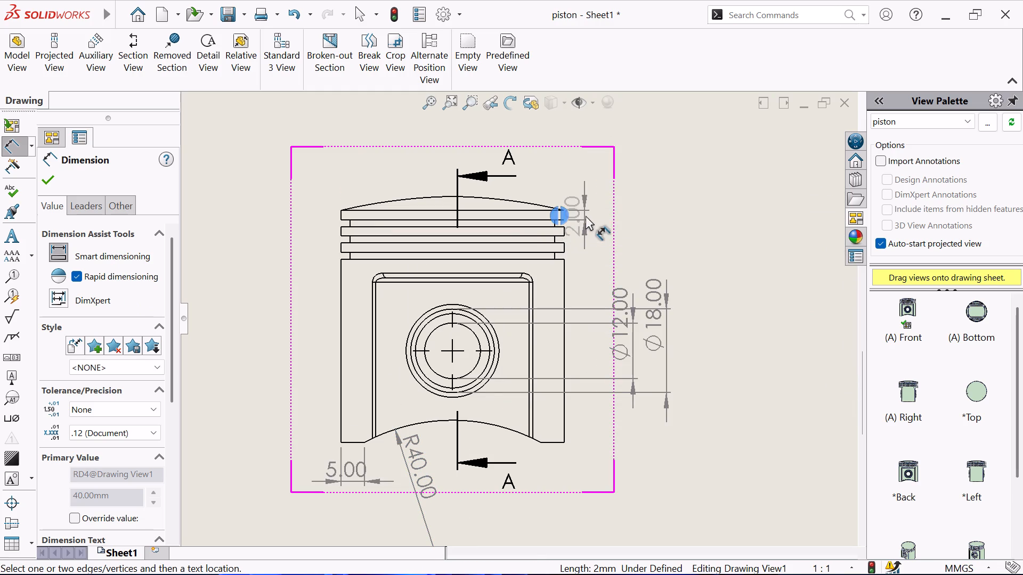
pyautogui.click(604, 211)
# Dimension the widths of the top and bottom ring grooves in the front view, placed to the left of the piston.
pyautogui.scroll(-1, 355, 234)
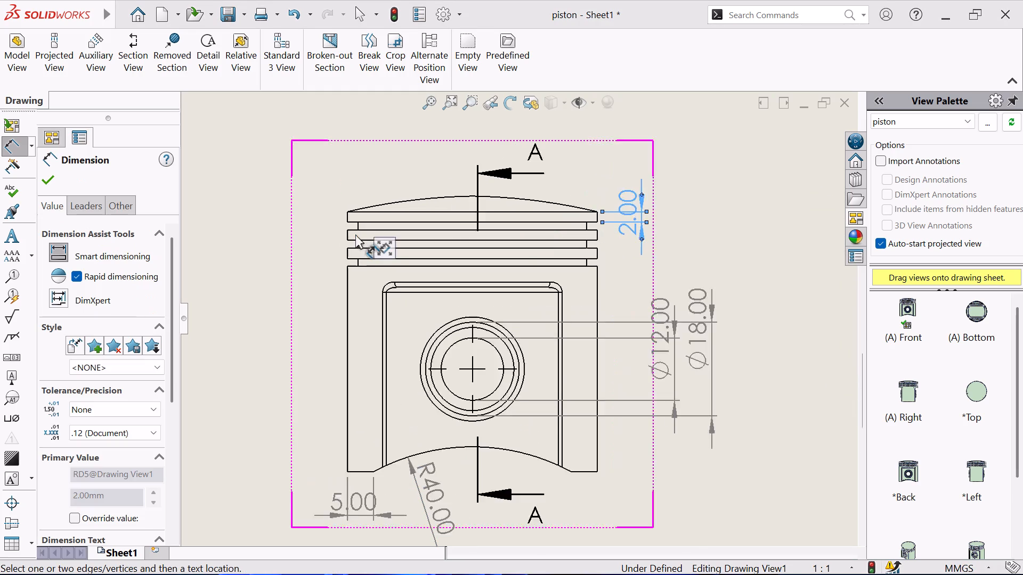
pyautogui.scroll(-1, 355, 234)
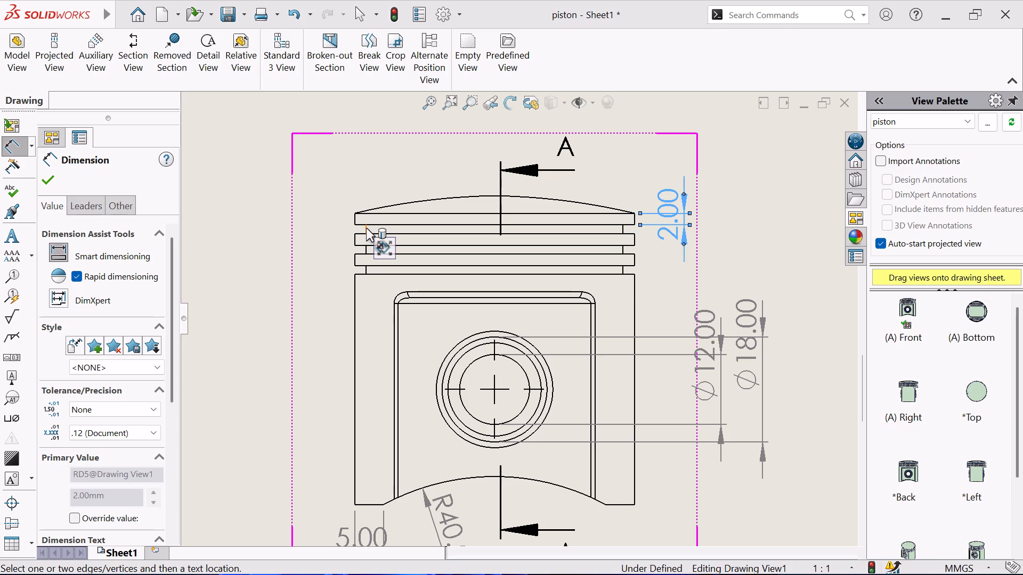
pyautogui.click(366, 228)
pyautogui.click(311, 225)
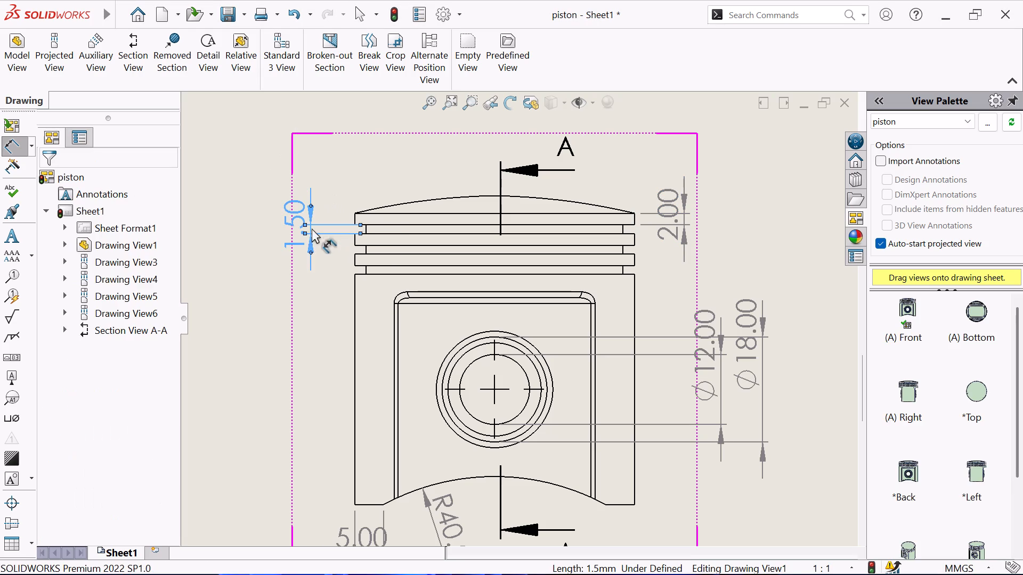
pyautogui.click(366, 270)
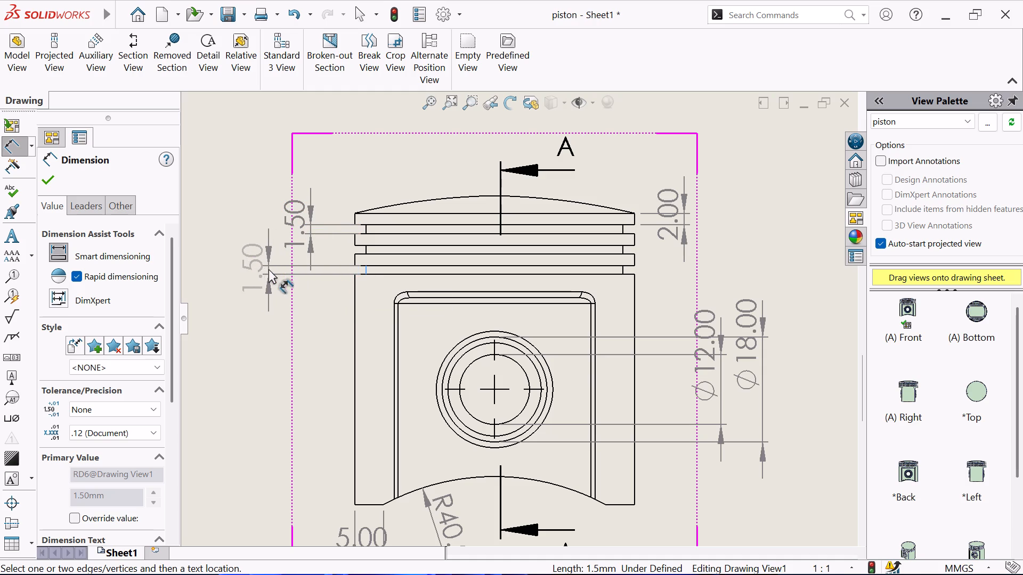
pyautogui.click(346, 266)
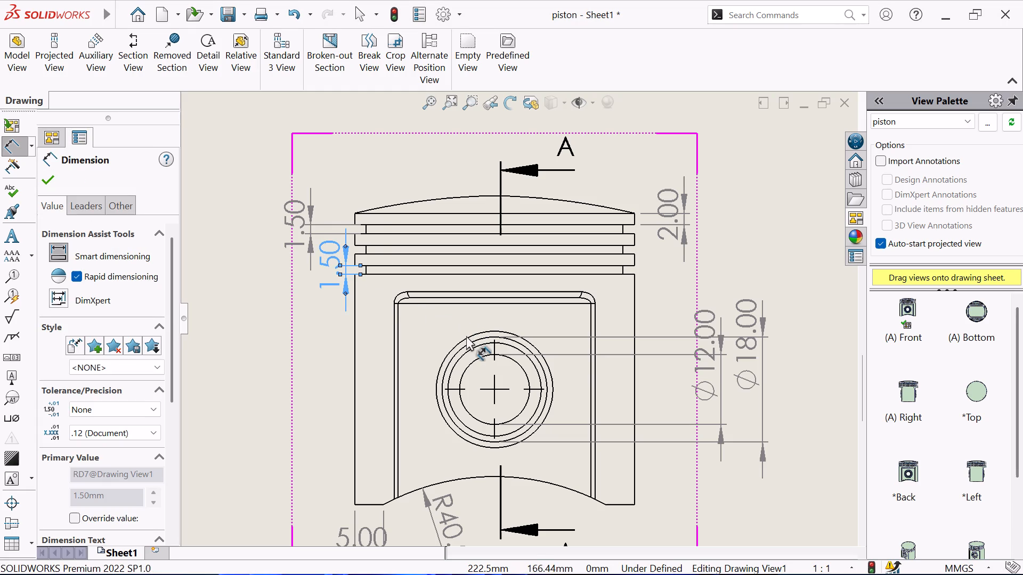
# Dimension the skirt height in the side view, from the shoulder's underside to the bottom edge, placed to the right of the piston.
pyautogui.scroll(2, 478, 353)
pyautogui.scroll(3, 518, 404)
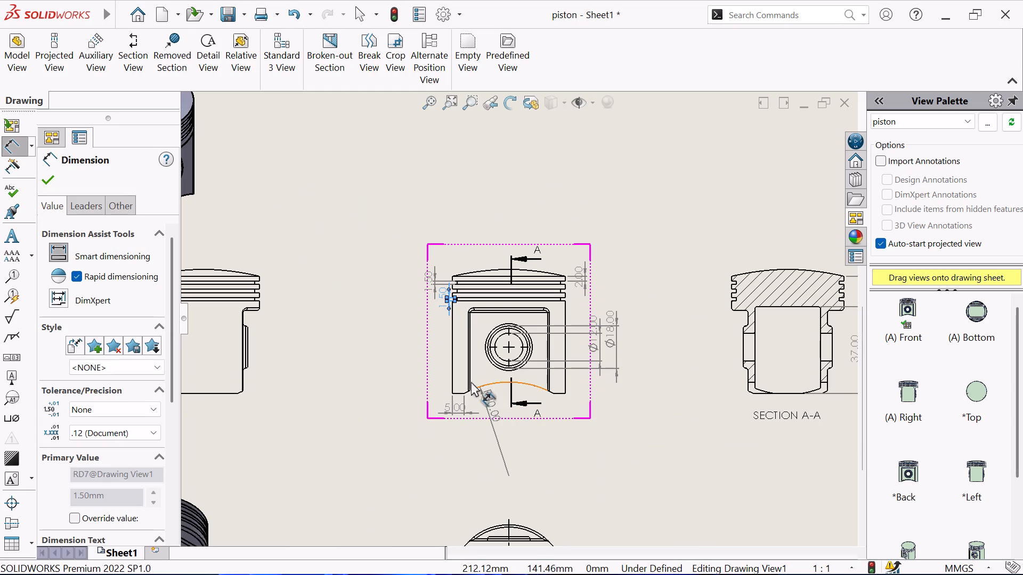
pyautogui.scroll(2, 284, 341)
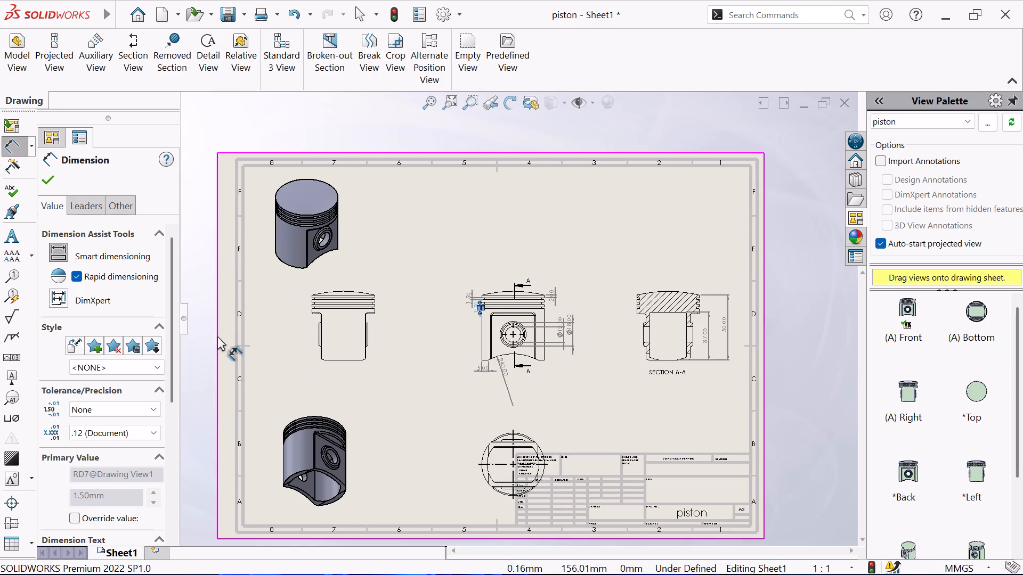
pyautogui.scroll(2, 216, 334)
pyautogui.scroll(-3, 383, 344)
pyautogui.scroll(-3, 424, 302)
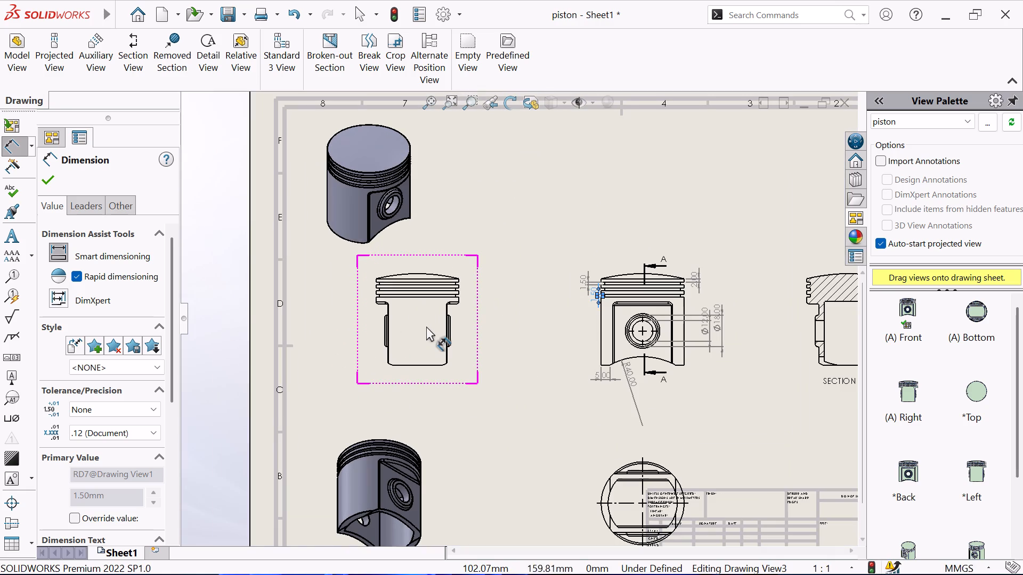
pyautogui.scroll(-1, 426, 328)
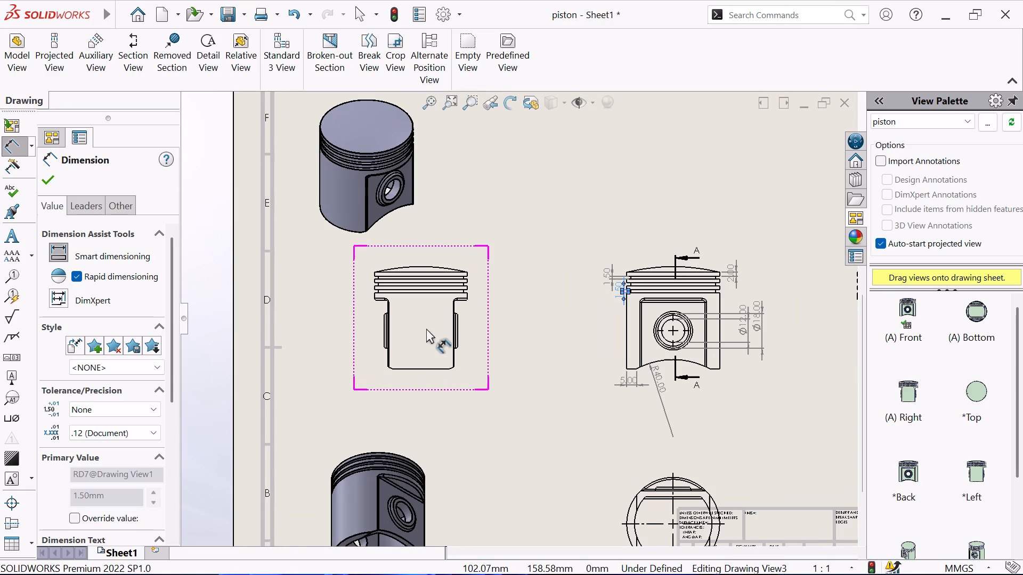
pyautogui.scroll(-1, 398, 308)
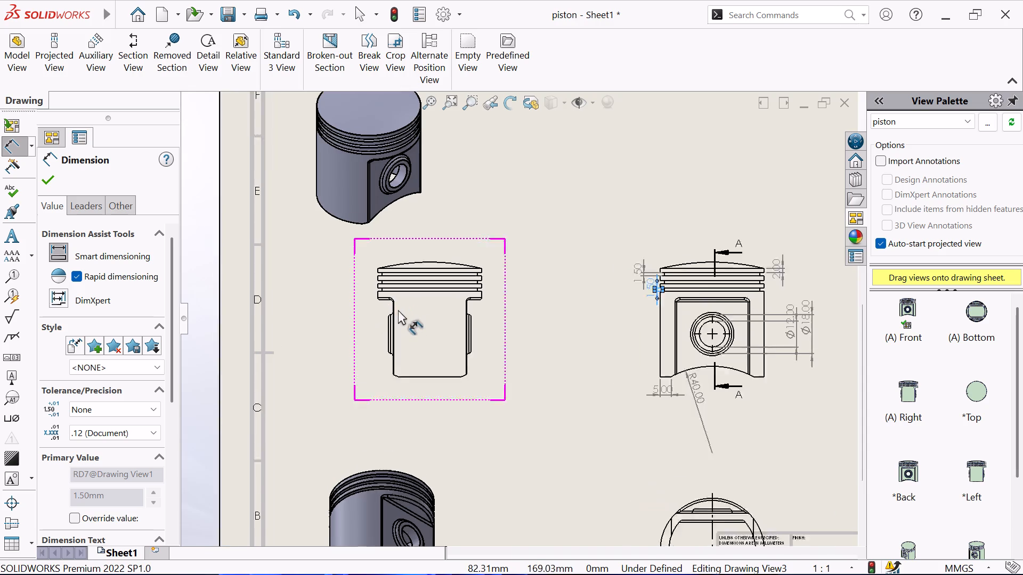
pyautogui.scroll(-1, 398, 310)
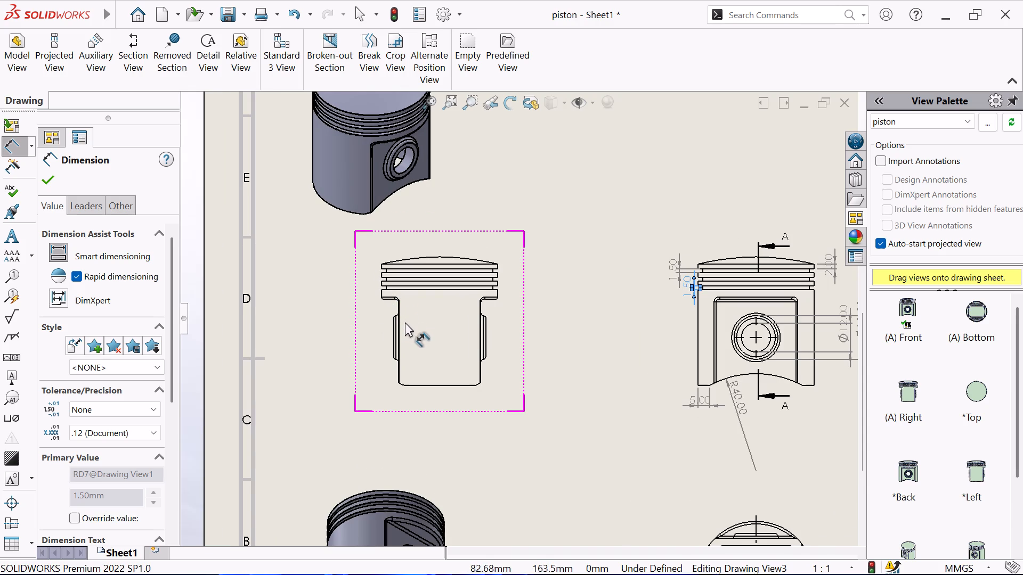
pyautogui.click(492, 298)
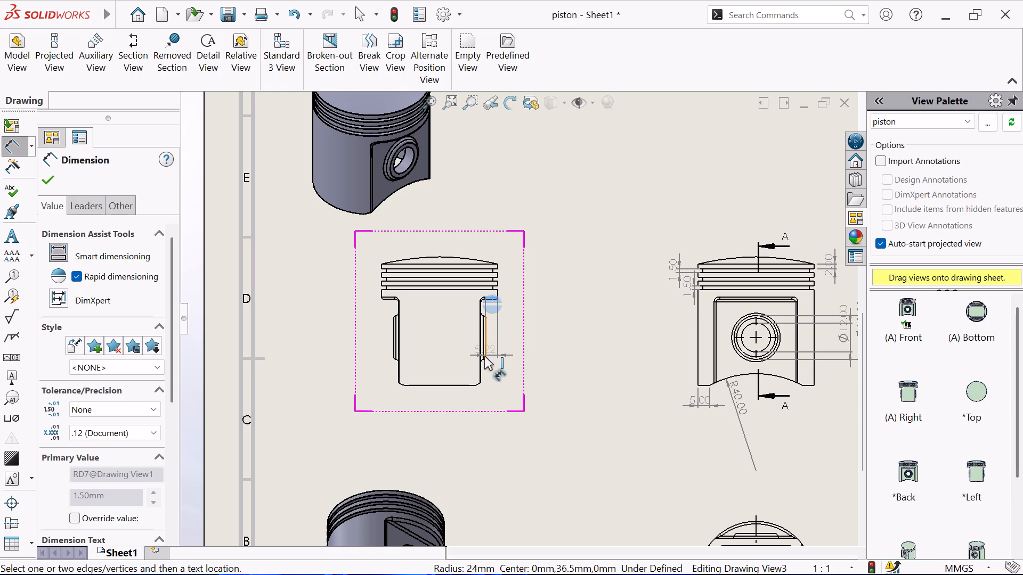
pyautogui.click(444, 386)
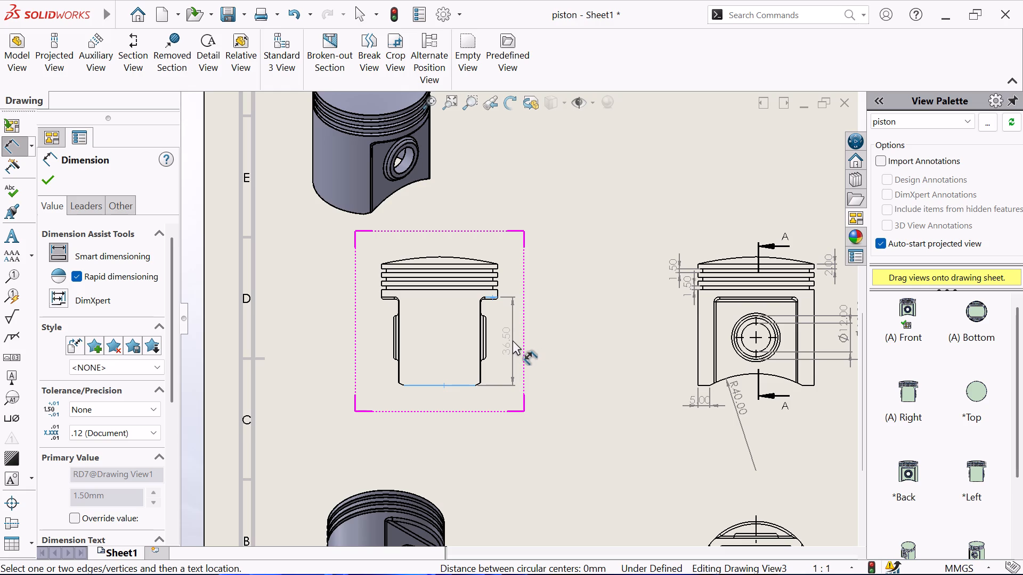
pyautogui.click(513, 340)
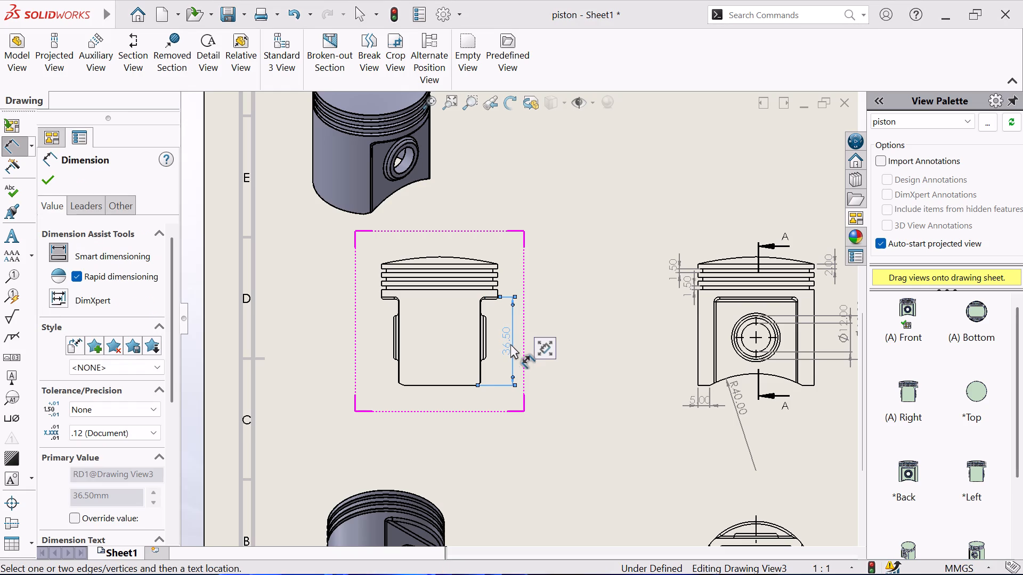
# Dimension how far the left pin boss projects from the skirt's flat side in the side view, placed below the bottom edge.
pyautogui.scroll(-4, 410, 366)
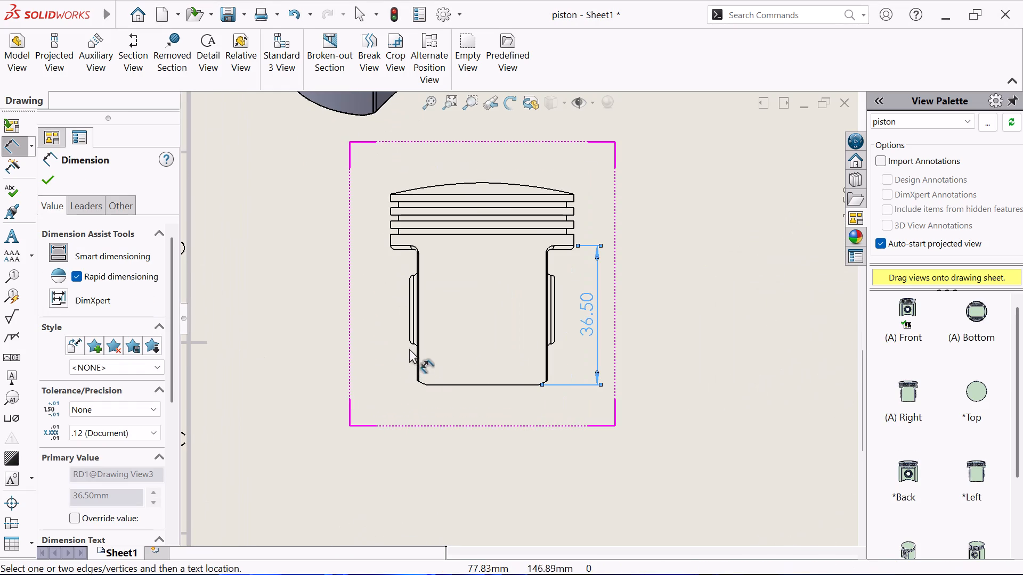
pyautogui.click(408, 326)
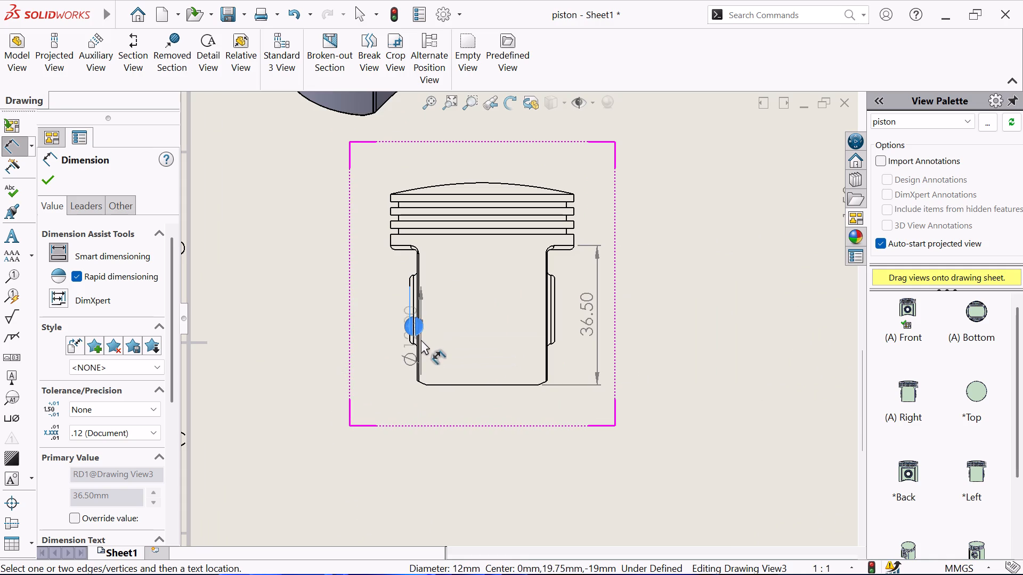
pyautogui.click(419, 348)
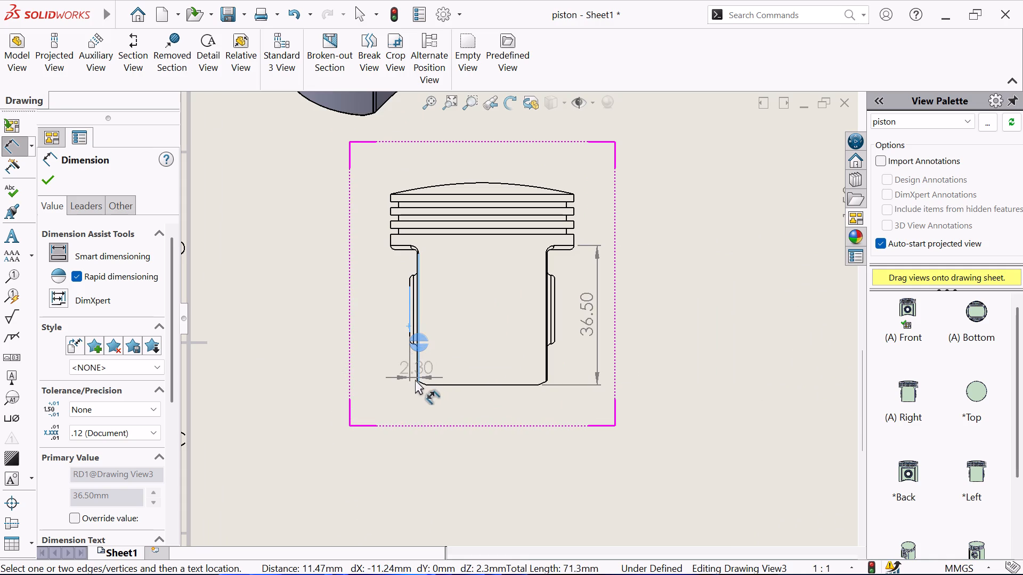
pyautogui.scroll(-3, 413, 377)
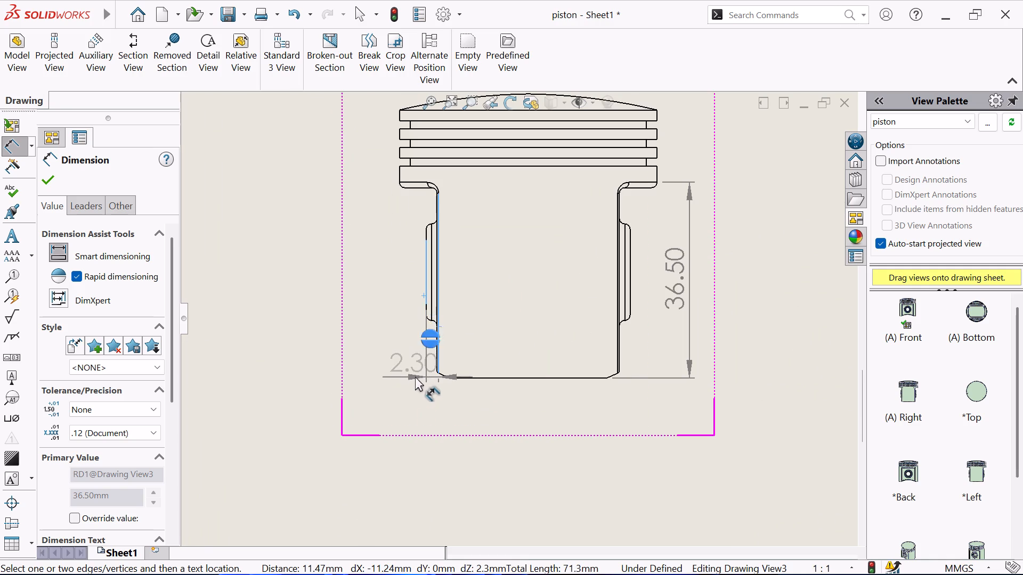
pyautogui.scroll(-2, 415, 376)
pyautogui.press('Escape')
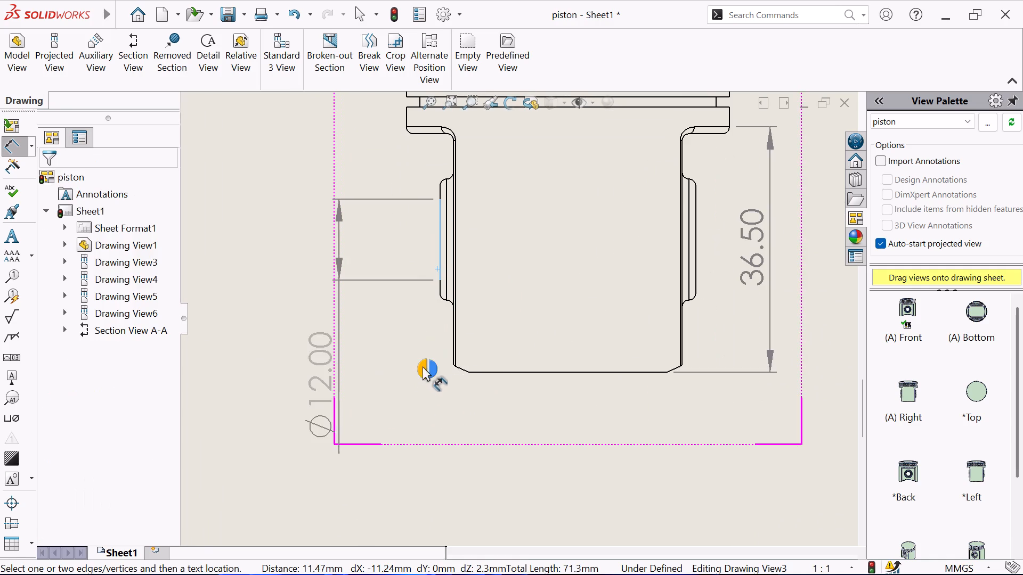
pyautogui.click(453, 294)
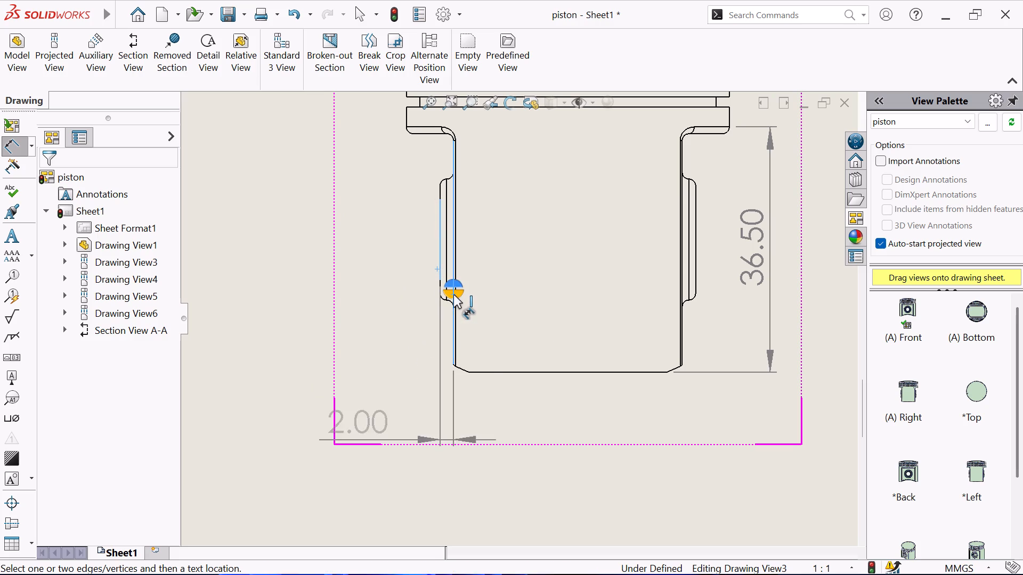
pyautogui.click(436, 396)
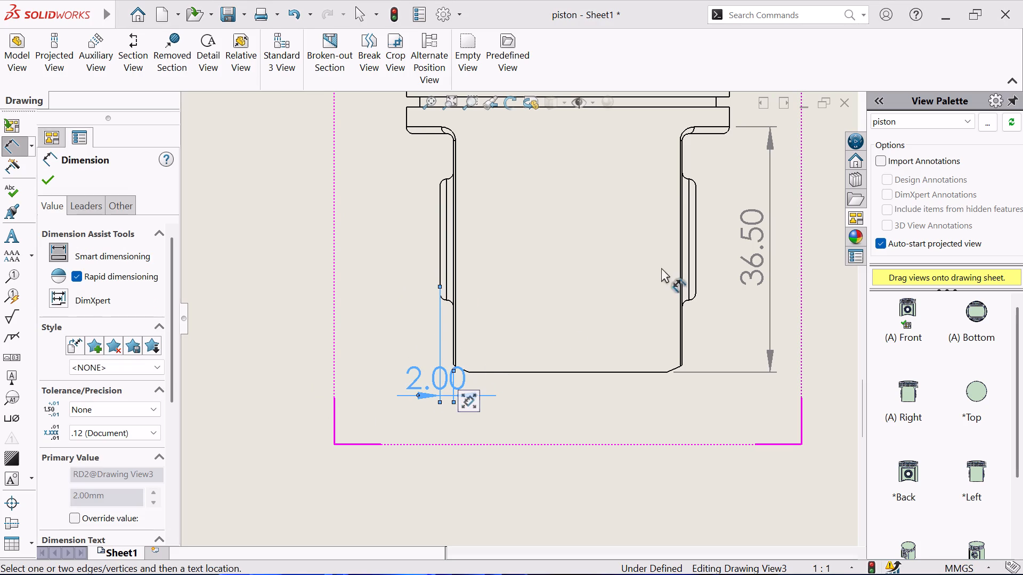
# Dimension the height of the solid band below the lowest ring groove in the side view, placed to the right of the piston.
pyautogui.scroll(1, 666, 259)
pyautogui.scroll(2, 617, 208)
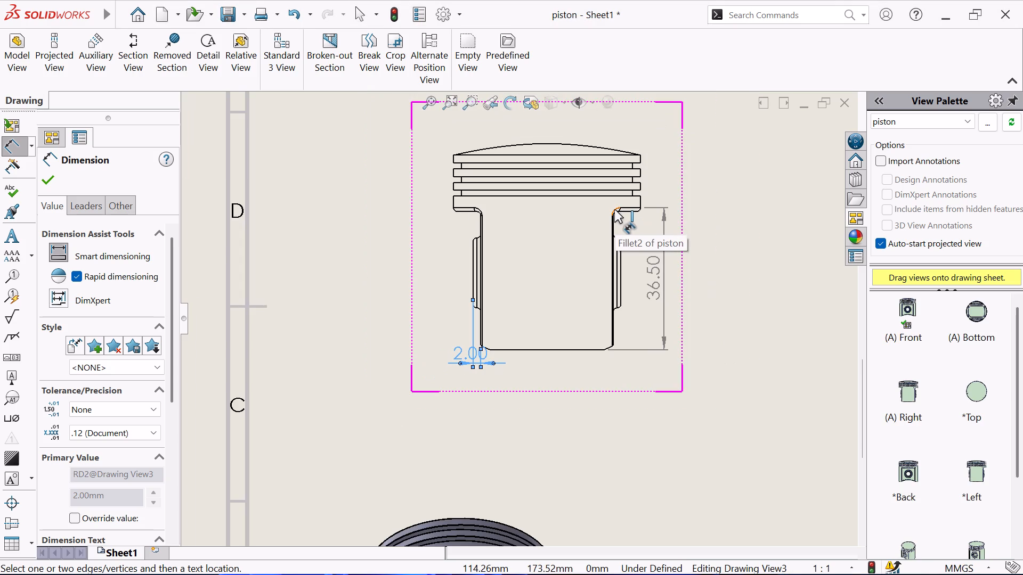
pyautogui.scroll(-3, 629, 209)
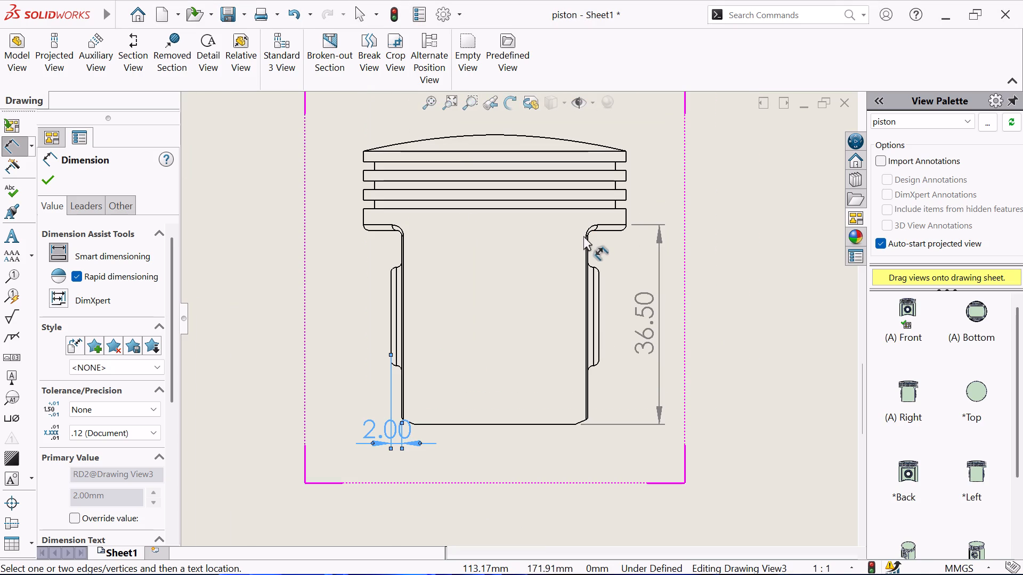
pyautogui.scroll(-3, 584, 236)
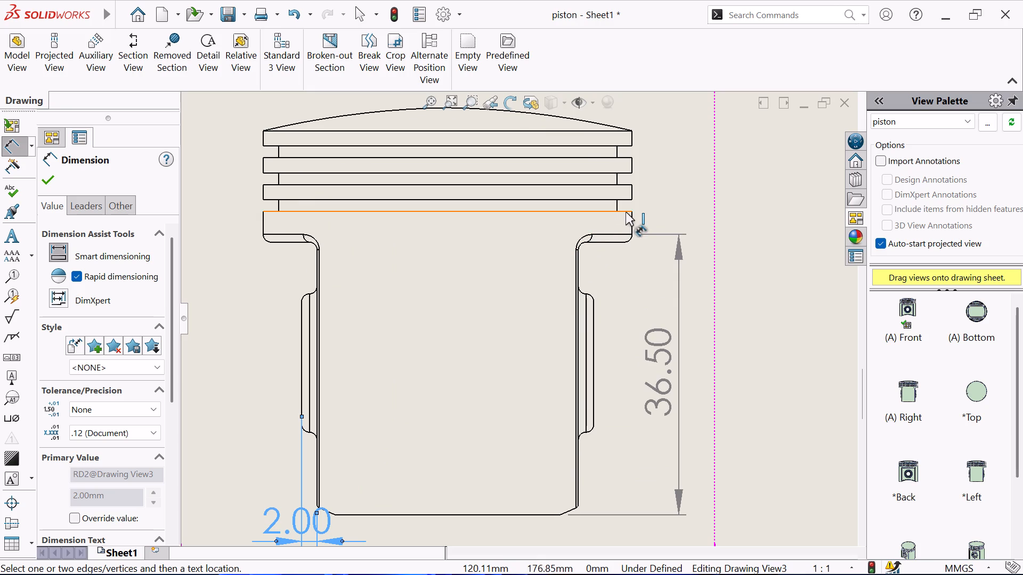
pyautogui.click(626, 211)
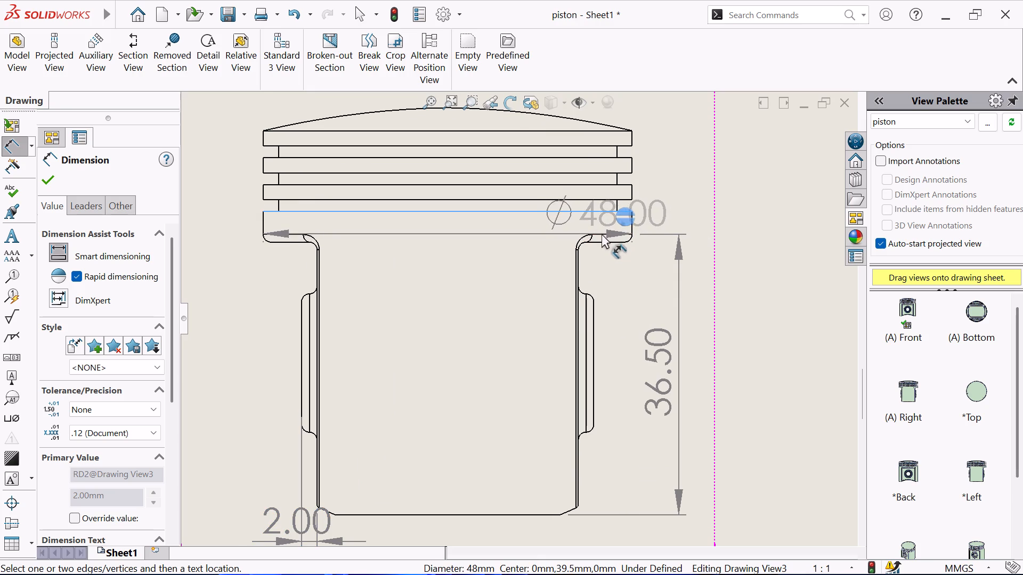
pyautogui.click(603, 242)
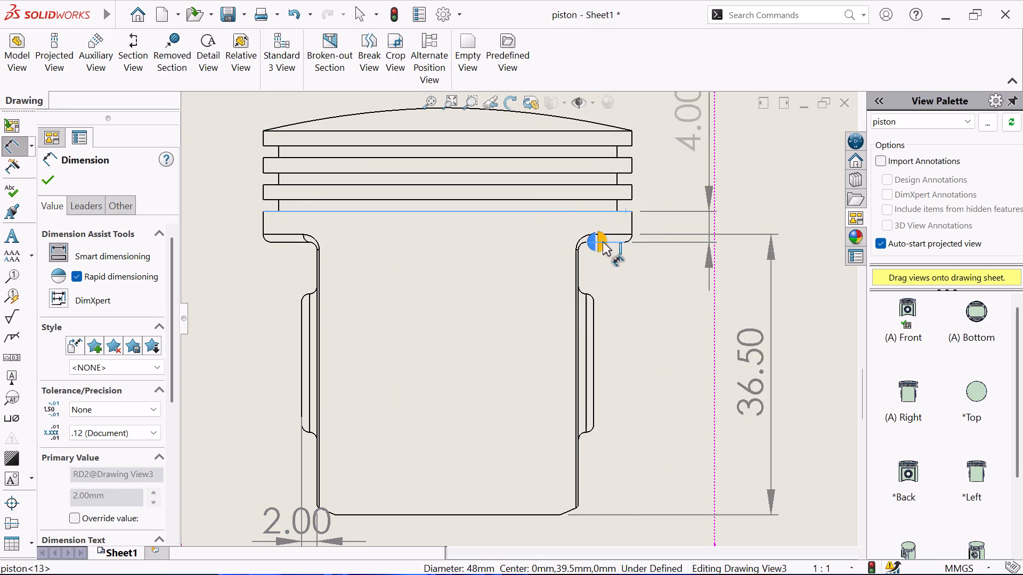
pyautogui.click(675, 210)
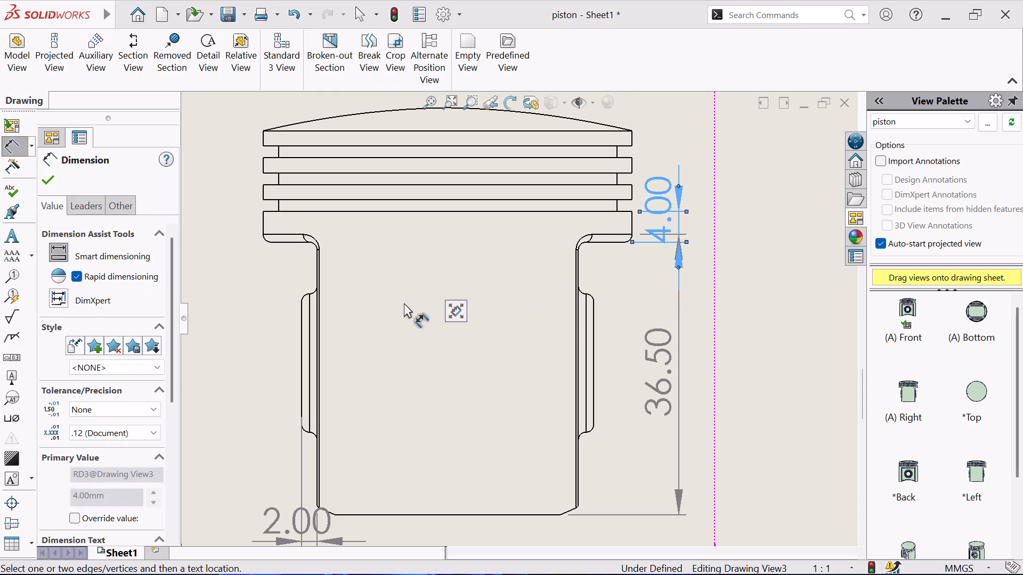
# Dimension the horizontal offset from the skirt's right side to the band's outer edge in the side view, placed above the crown.
pyautogui.click(580, 384)
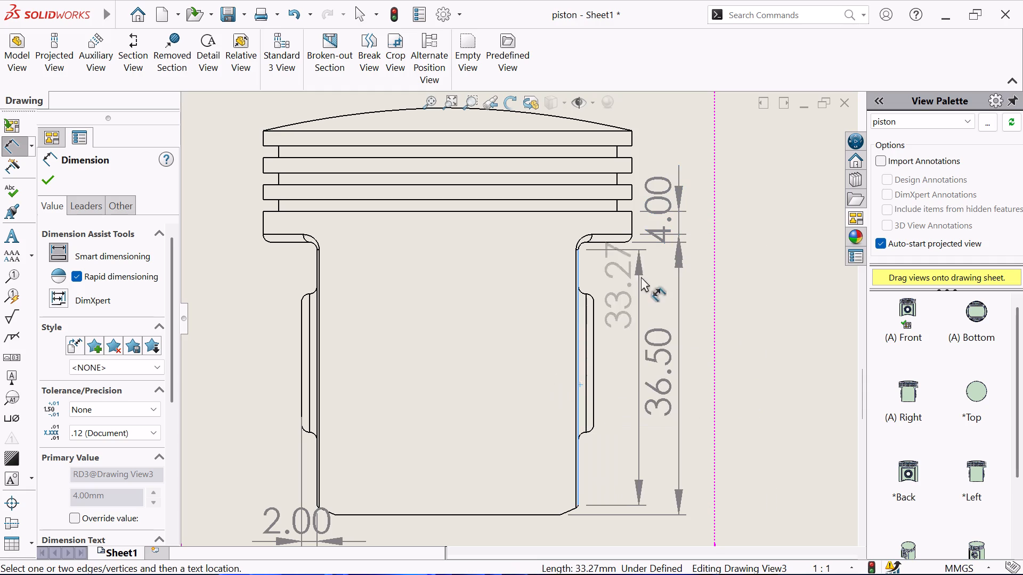
pyautogui.click(633, 218)
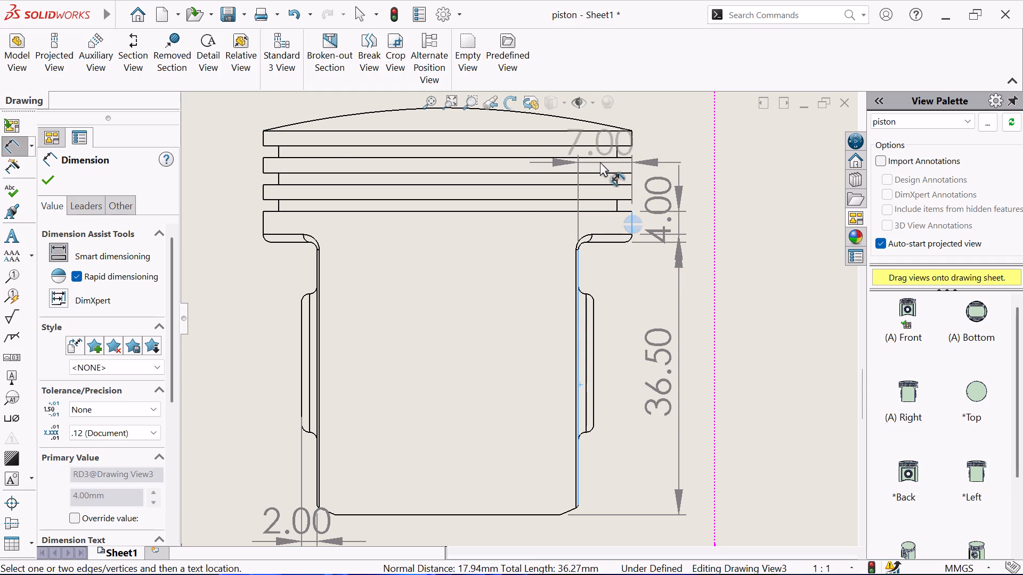
pyautogui.scroll(2, 600, 162)
pyautogui.click(591, 136)
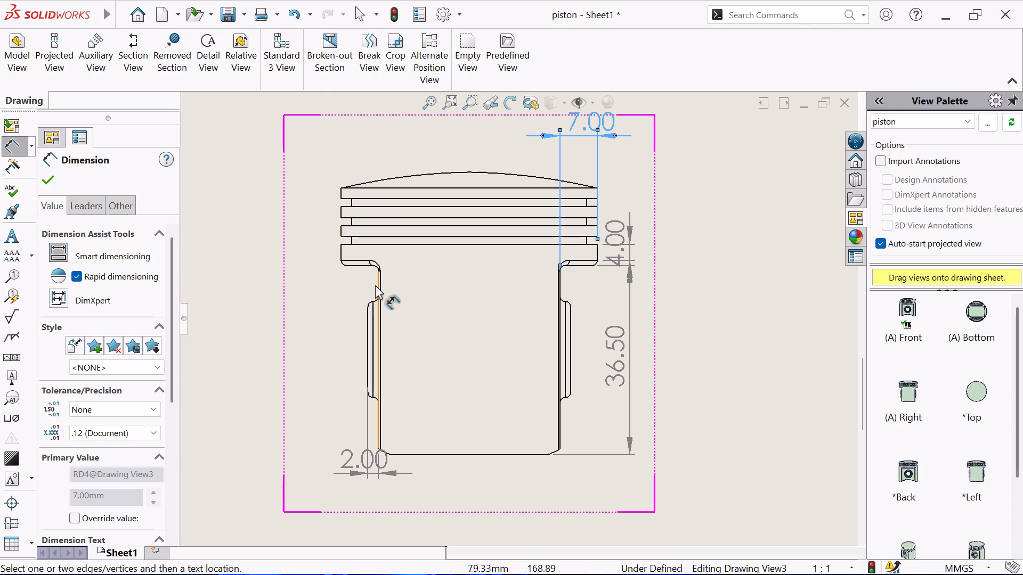
pyautogui.click(378, 265)
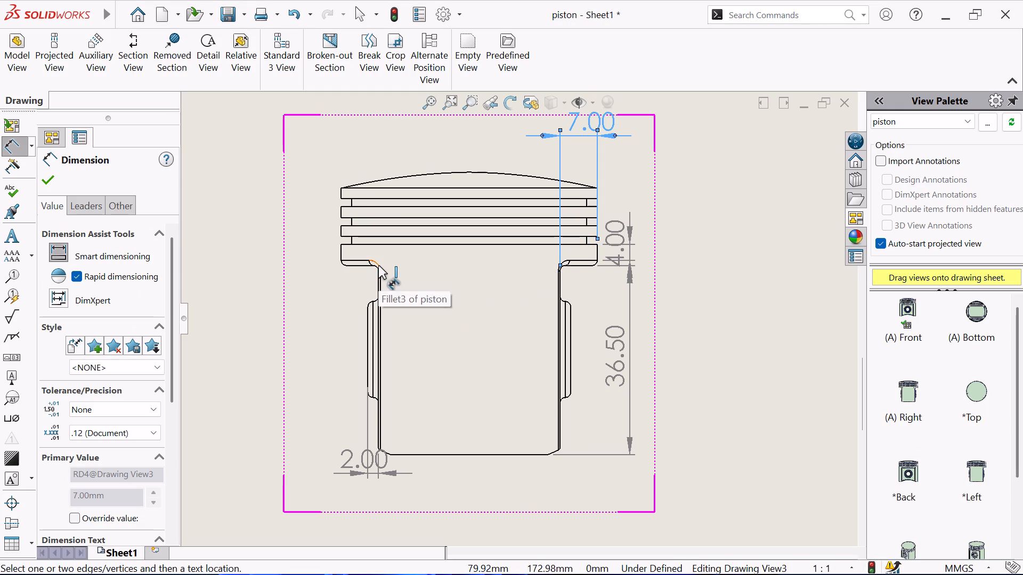
pyautogui.scroll(3, 417, 322)
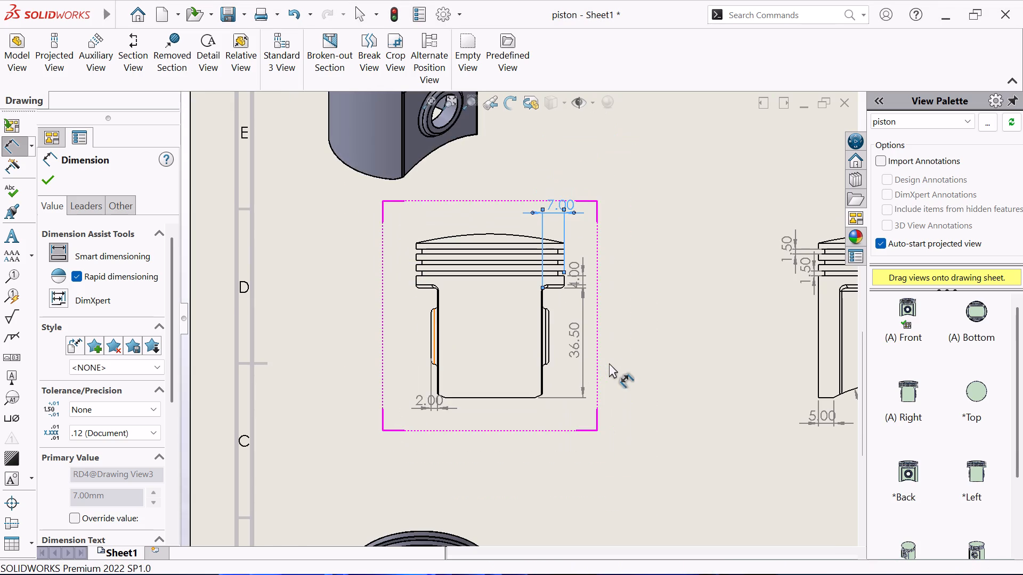
pyautogui.scroll(2, 619, 363)
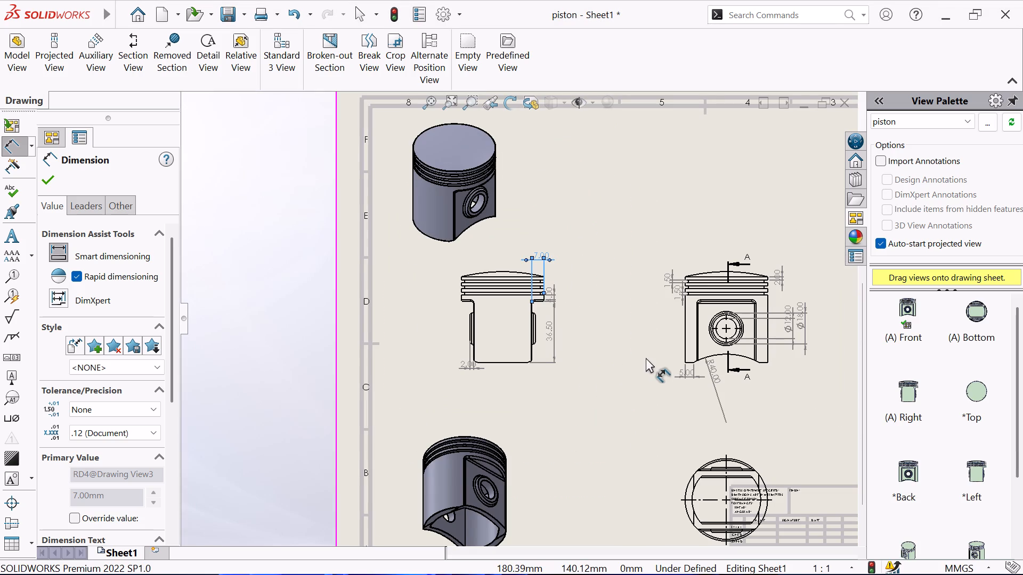
pyautogui.scroll(2, 646, 358)
pyautogui.rightClick(258, 250)
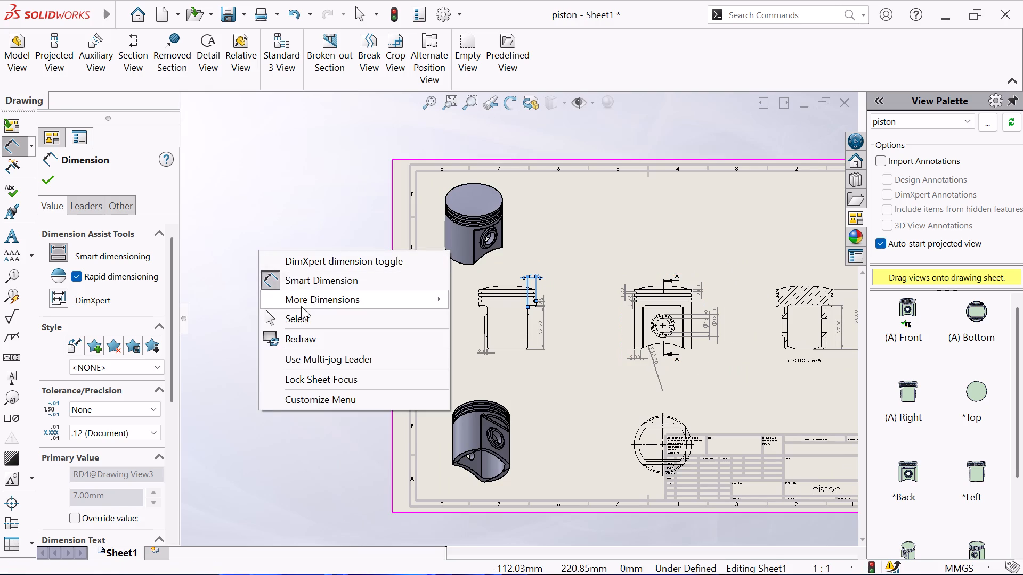
pyautogui.click(302, 317)
pyautogui.click(428, 106)
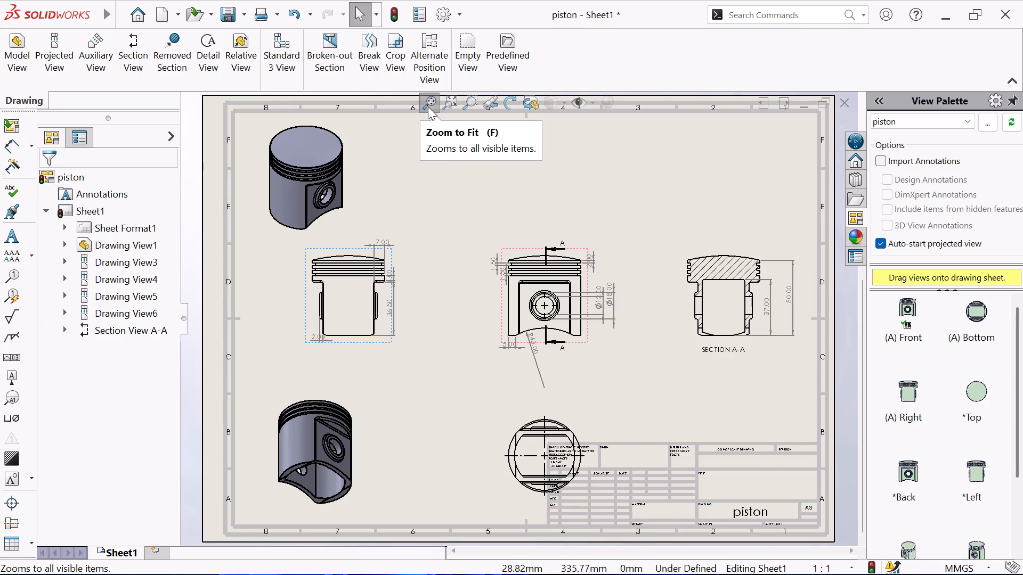
# Save the drawing in the current folder as "piston draftting".
pyautogui.hotkey('ctrl', 's')
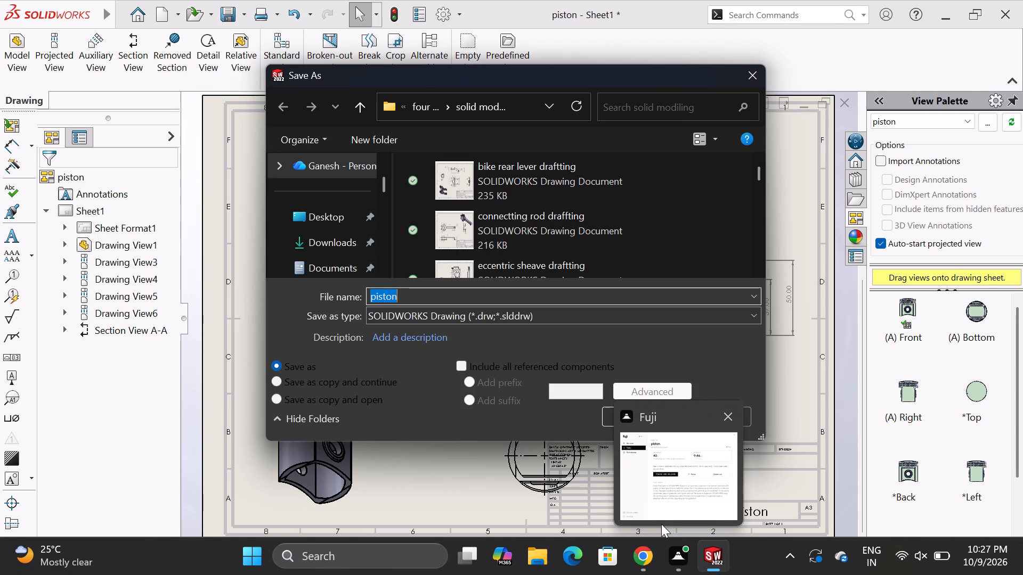
pyautogui.click(592, 292)
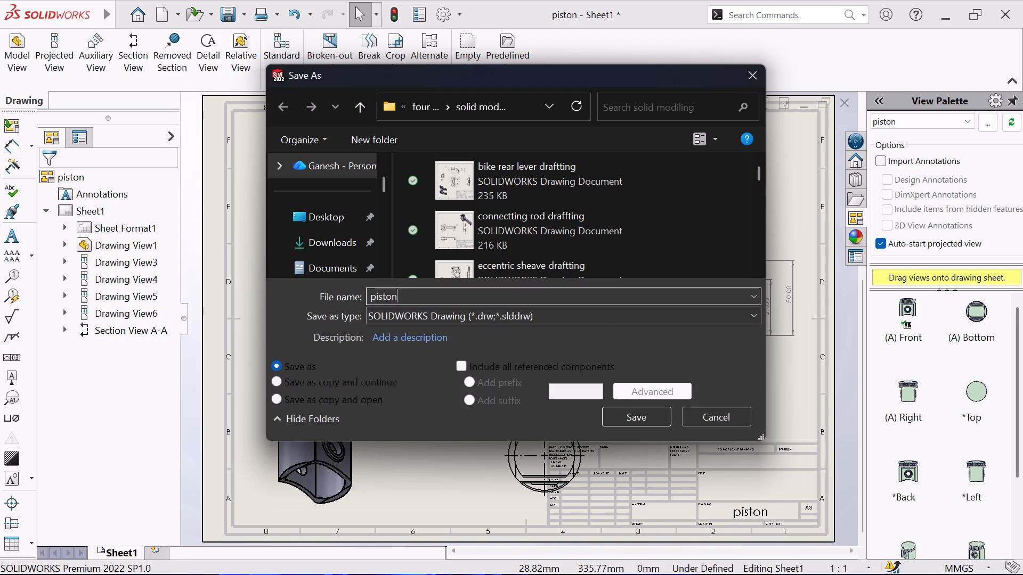
pyautogui.press('space')
pyautogui.press('d')
pyautogui.write('raf')
pyautogui.write('tti')
pyautogui.write('ng')
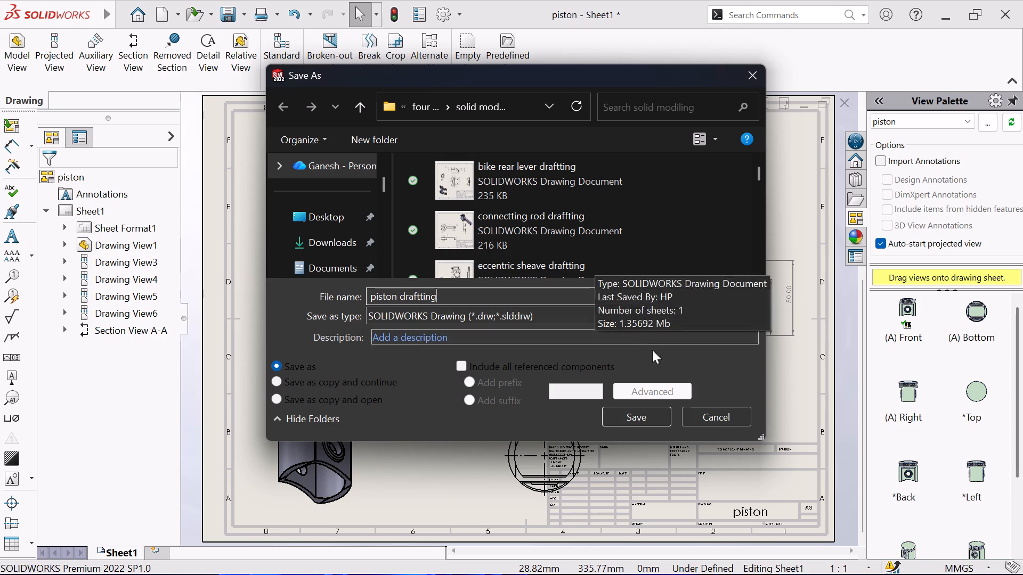
pyautogui.click(620, 414)
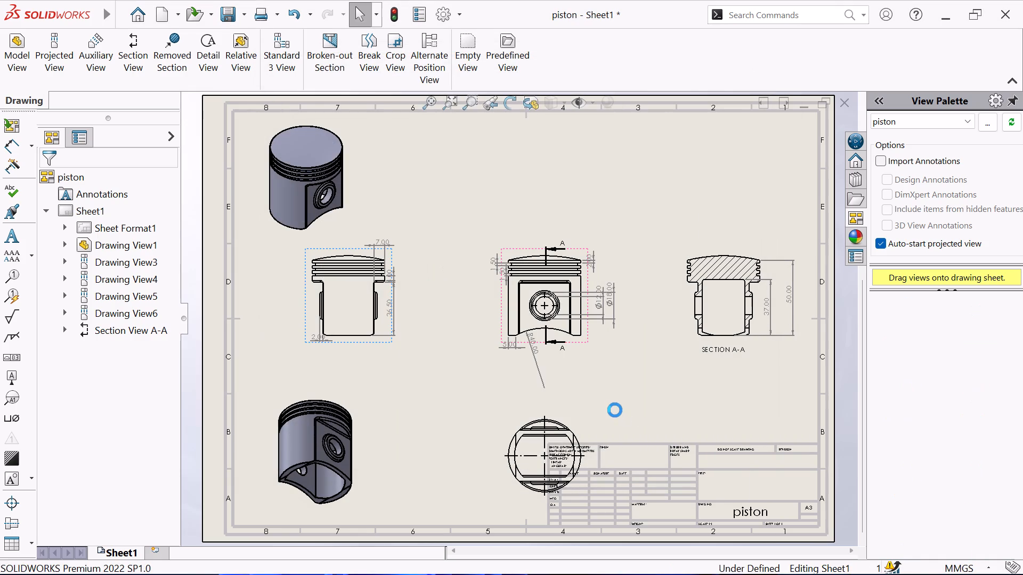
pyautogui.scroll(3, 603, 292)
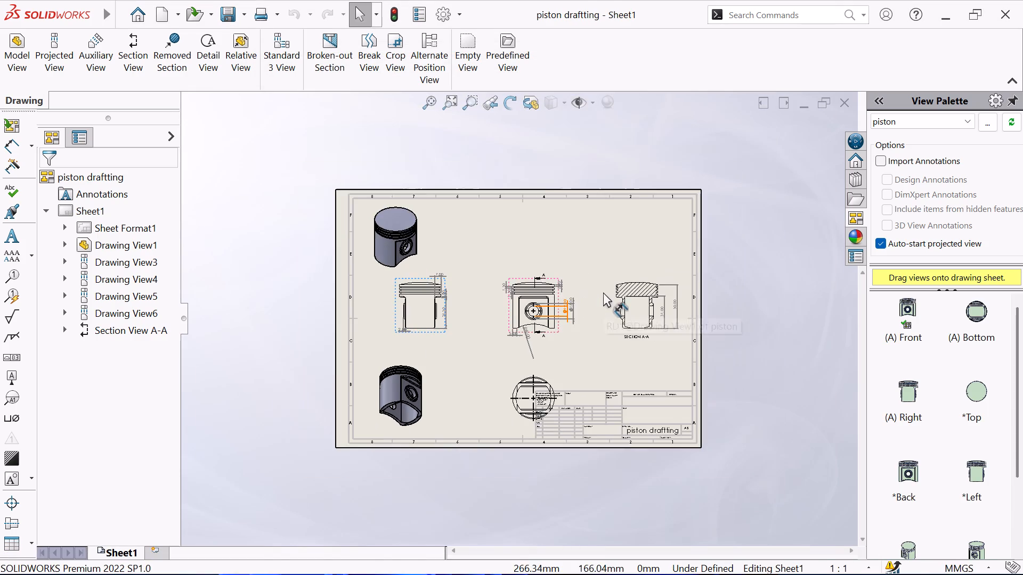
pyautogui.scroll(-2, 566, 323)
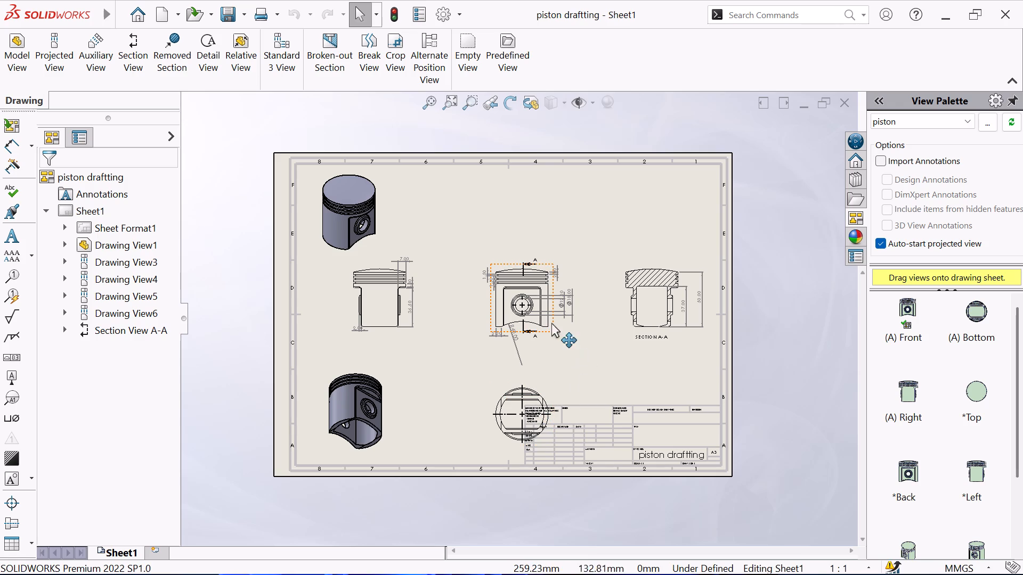